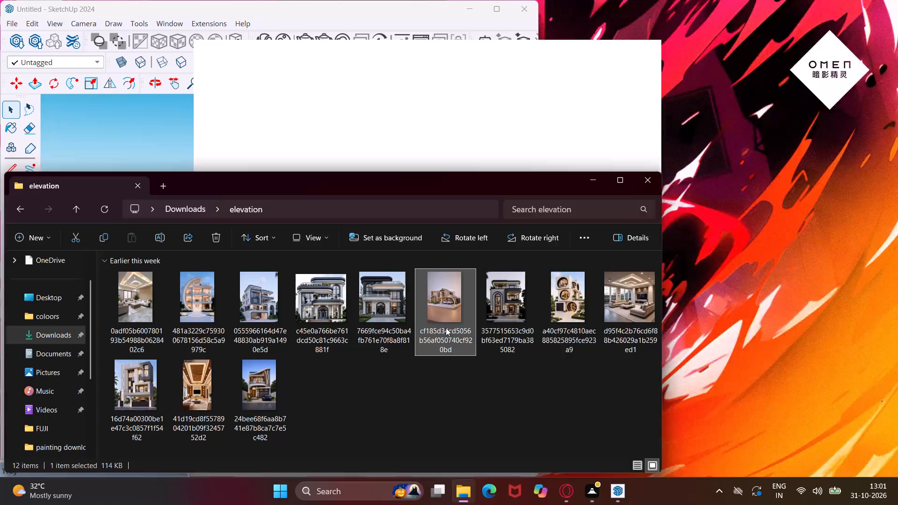
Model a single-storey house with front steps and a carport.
Close the elevation folder window and widen the SketchUp window to sit beside the reference house photo.
left_click(454, 187)
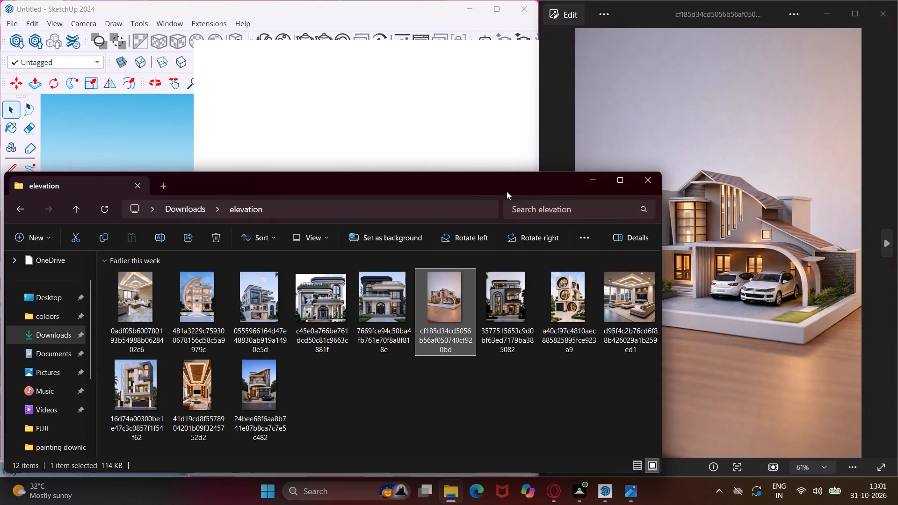
left_click(654, 184)
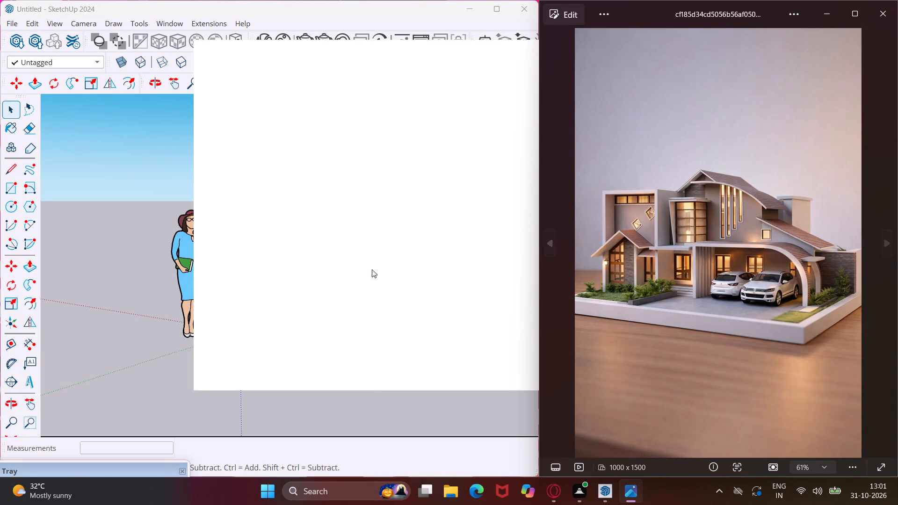
left_click(447, 414)
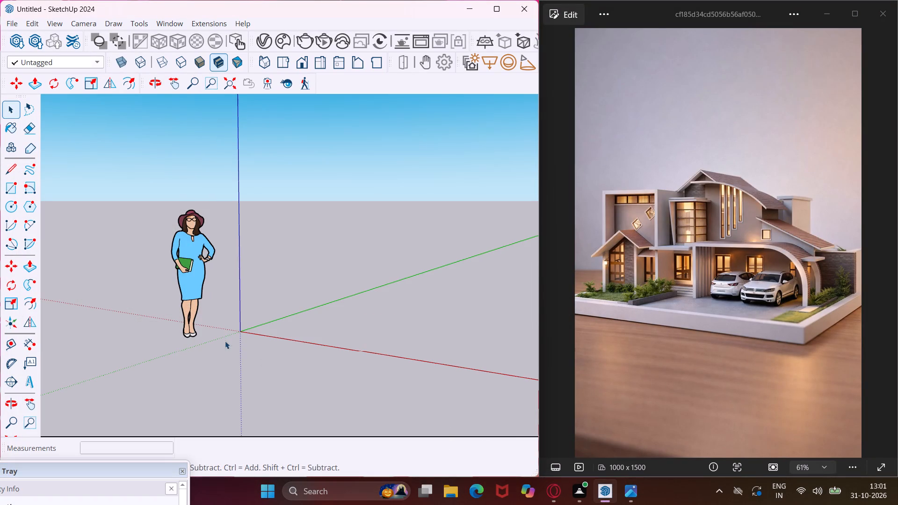
scroll(224, 334, "down", 5)
scroll(361, 365, "up", 4)
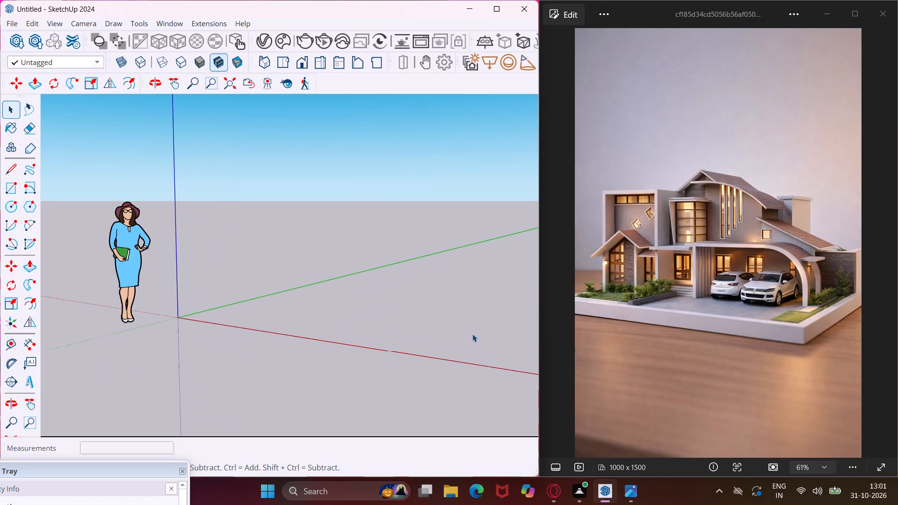
left_click_drag(540, 317, 563, 319)
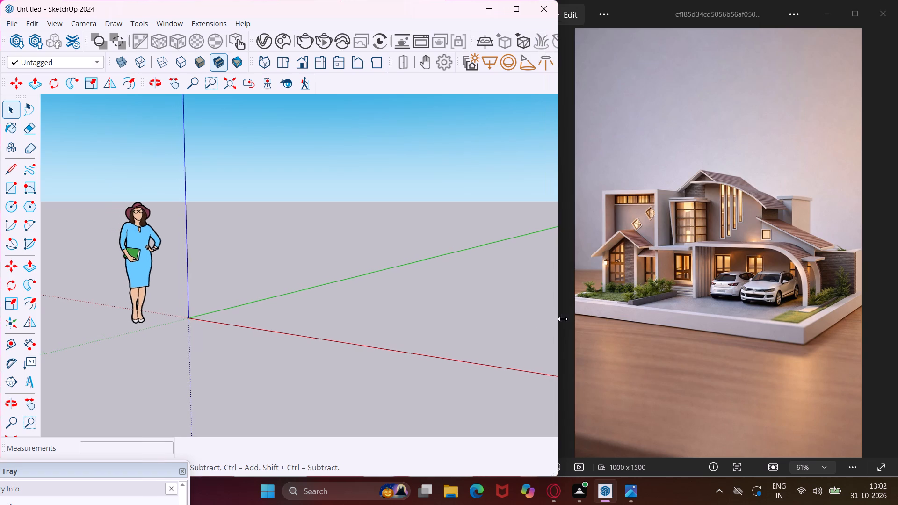
left_click_drag(563, 319, 579, 319)
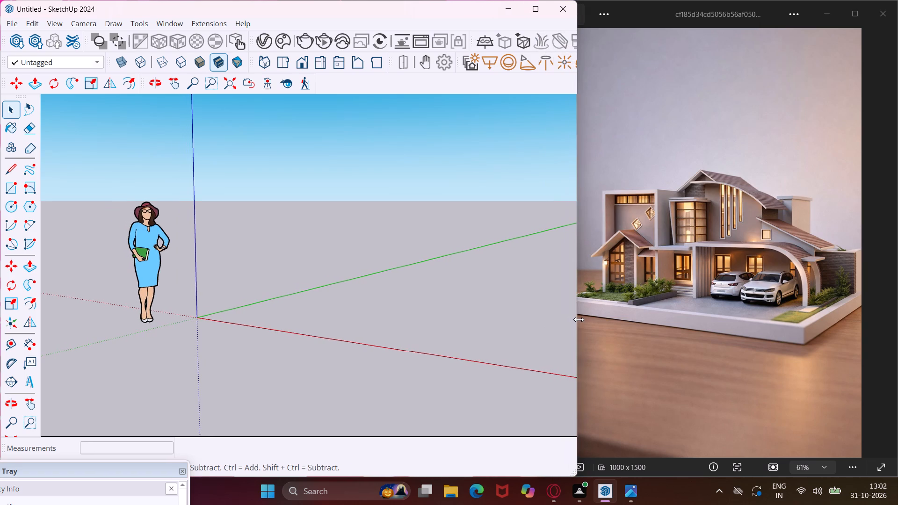
left_click_drag(579, 319, 594, 319)
Delete the default human scale figure near the origin.
scroll(112, 301, "down", 5)
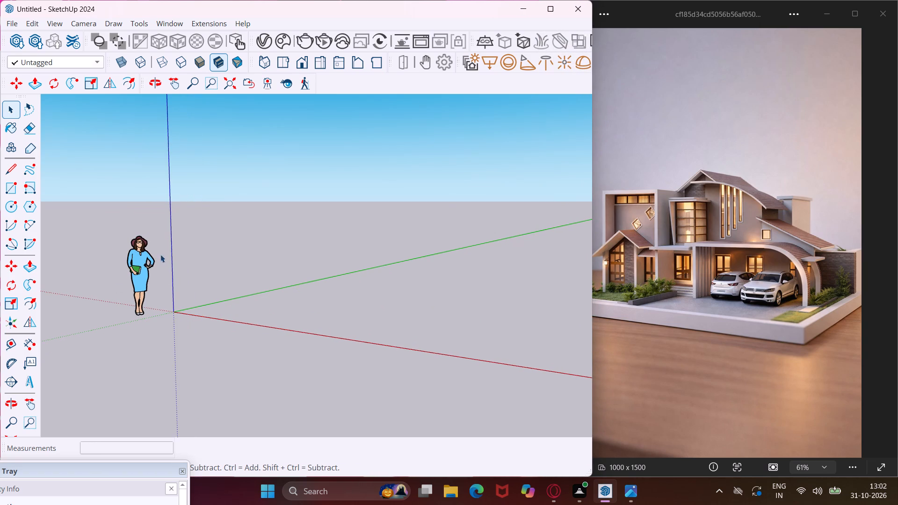
left_click_drag(160, 222, 116, 362)
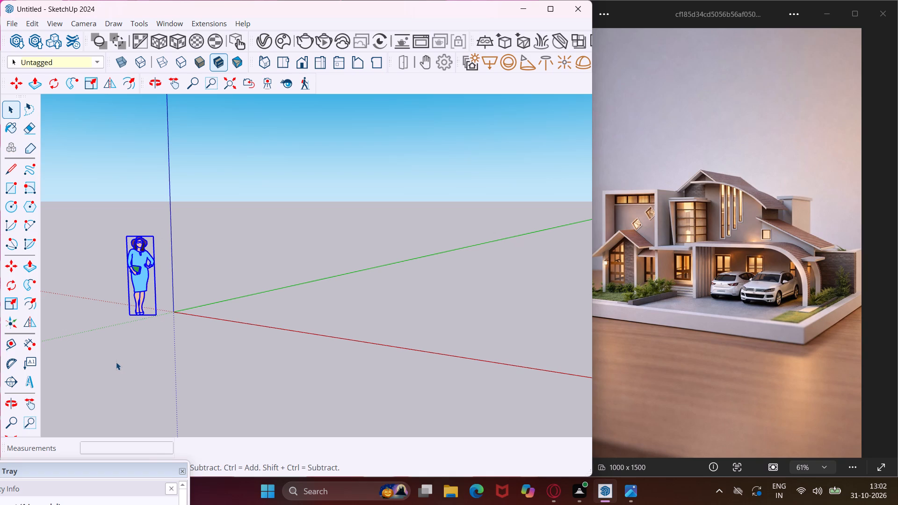
key("Delete")
Draw a 40' by 30' rectangle on the ground plane beside the origin as the house base.
middle_click_drag(310, 325, 317, 372)
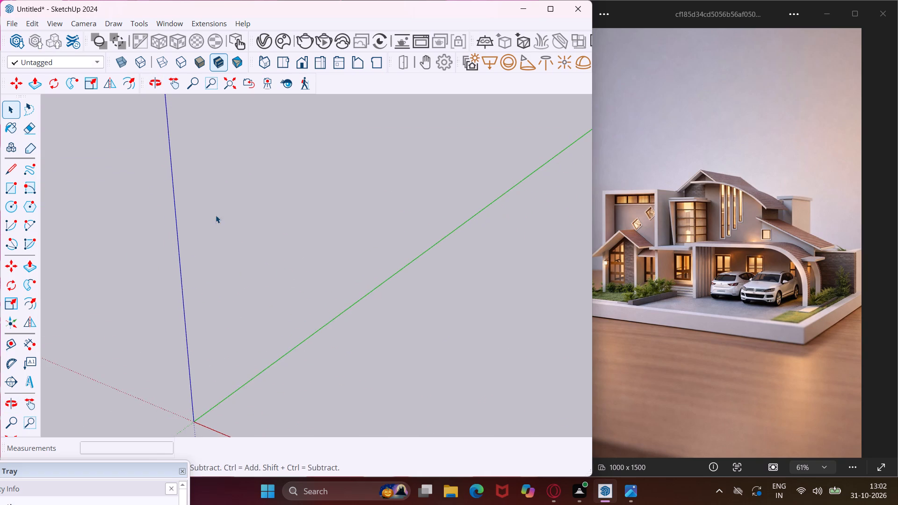
scroll(214, 215, "down", 10)
middle_click_drag(314, 311, 265, 368)
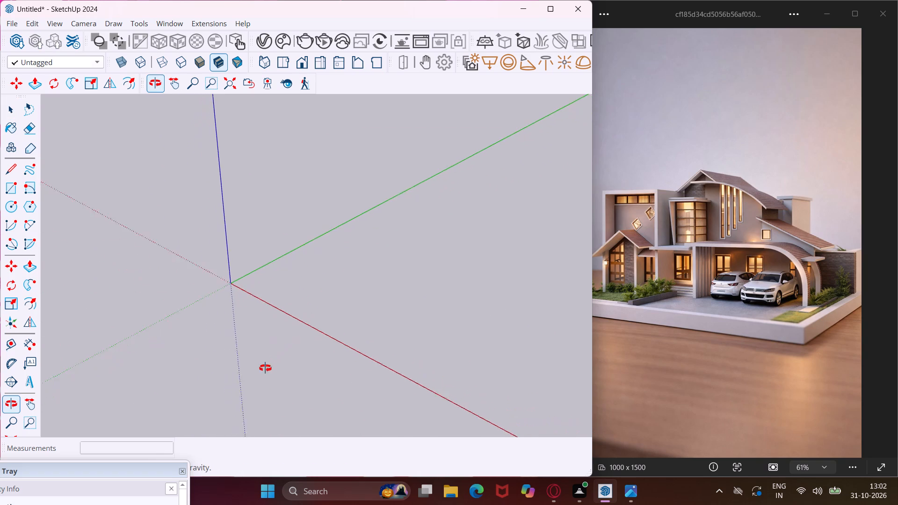
middle_click_drag(265, 368, 238, 384)
left_click(169, 82)
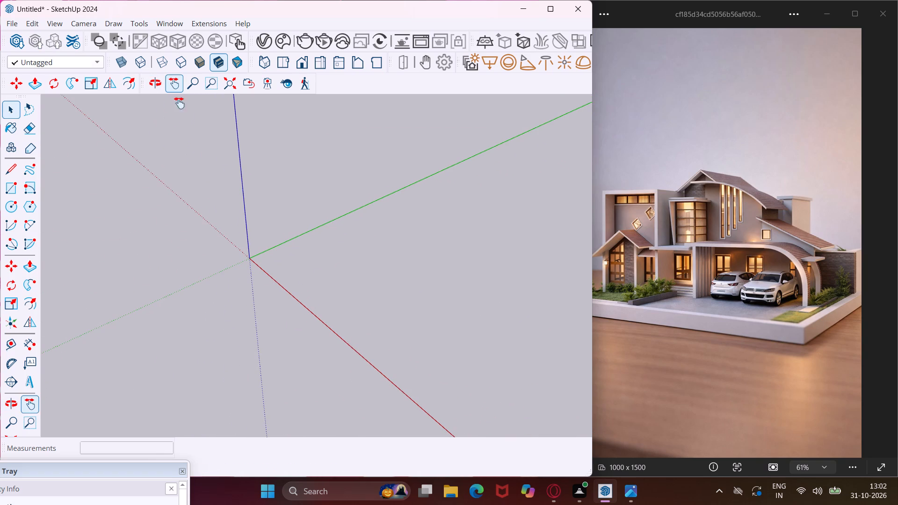
left_click_drag(308, 229, 170, 280)
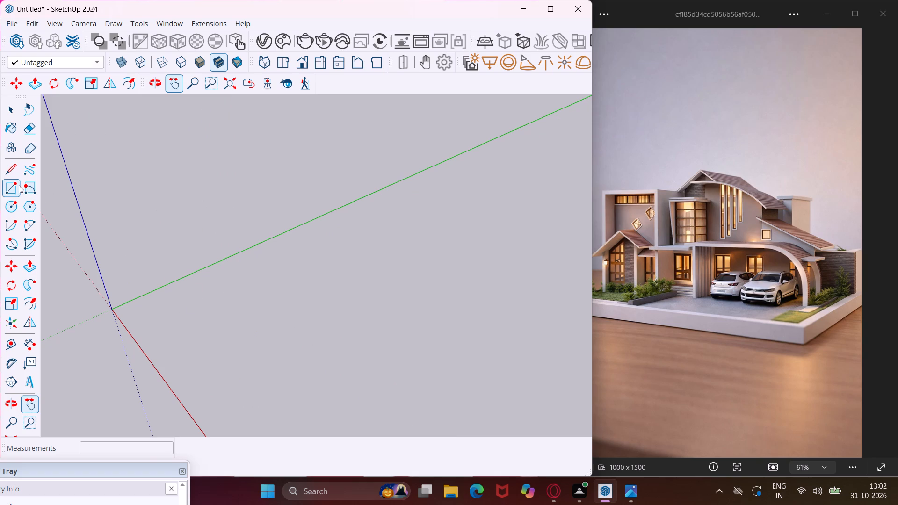
left_click(19, 186)
scroll(158, 208, "down", 4)
left_click(183, 292)
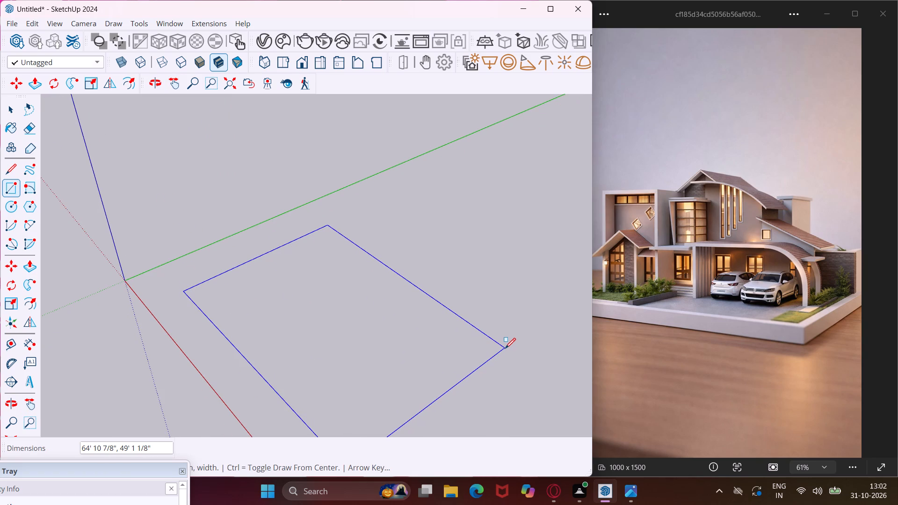
left_click(494, 369)
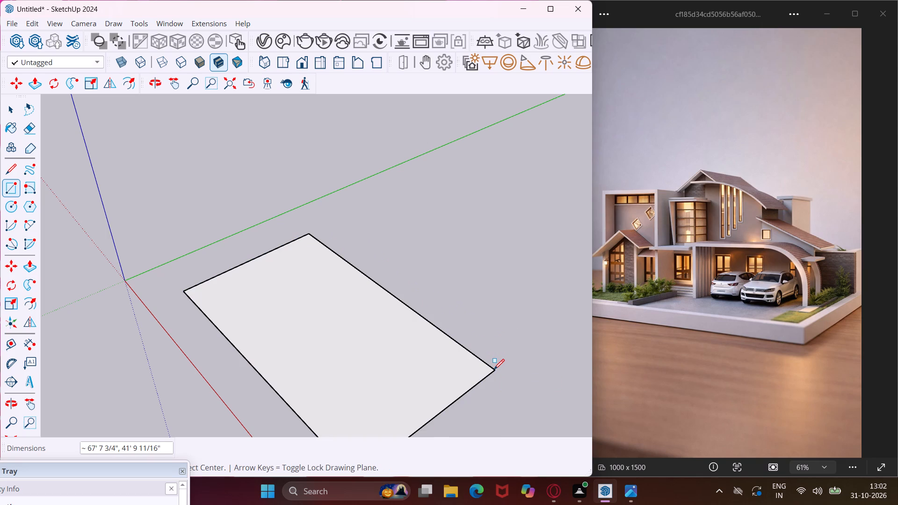
type("40'")
key("comma")
key("3")
type("0'")
key("Return")
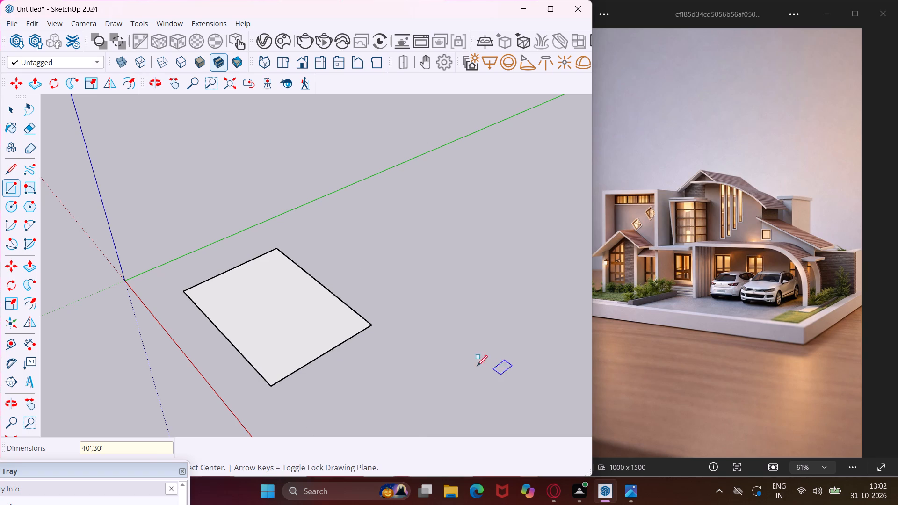
key("Escape")
key("space")
Add a guide line 9" inside the rectangle's 30' edge nearest the green axis.
scroll(208, 300, "up", 6)
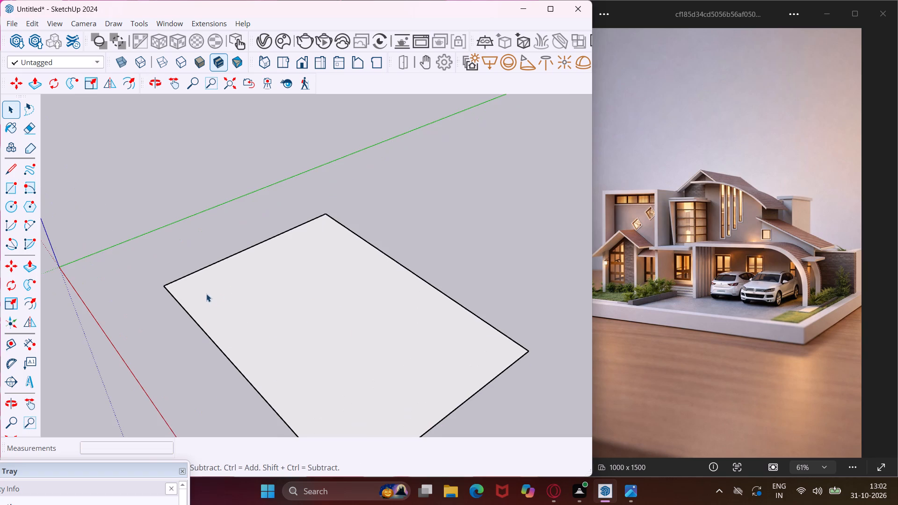
middle_click_drag(206, 294, 328, 294)
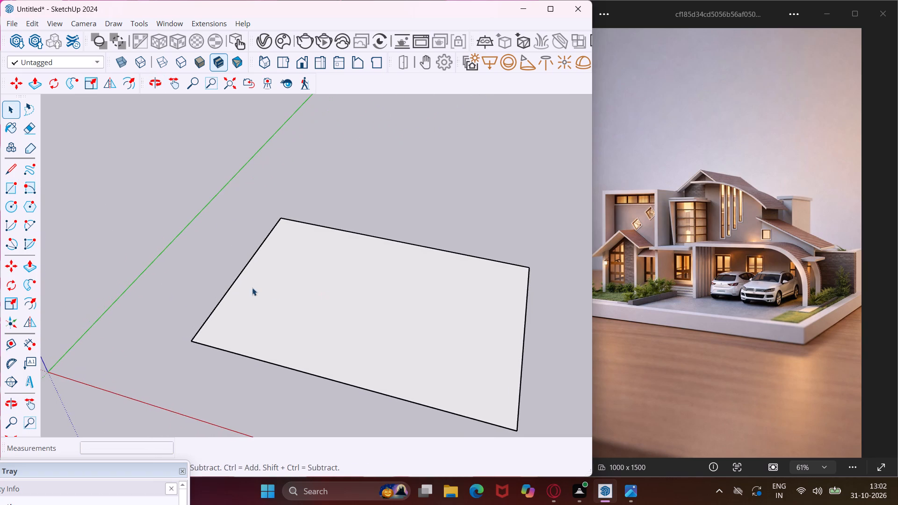
scroll(246, 285, "up", 3)
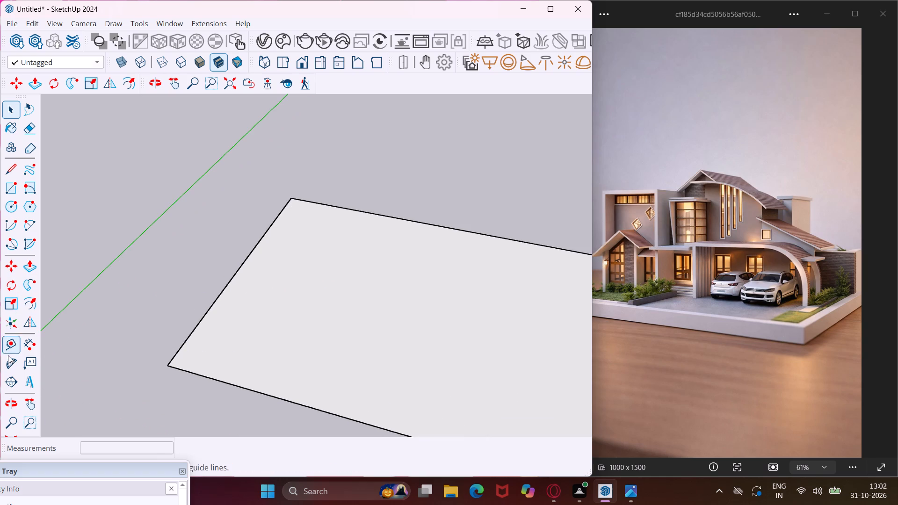
left_click(6, 349)
scroll(228, 287, "up", 2)
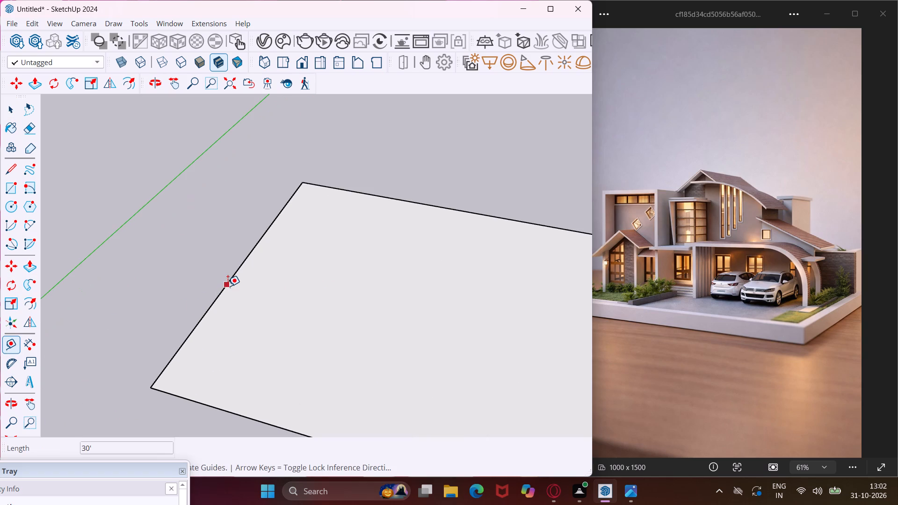
left_click(228, 286)
type("9\"")
key("Return")
Add a guide 3' inside the rectangle's front 40' edge and a parallel guide 9" further in.
scroll(187, 270, "down", 2)
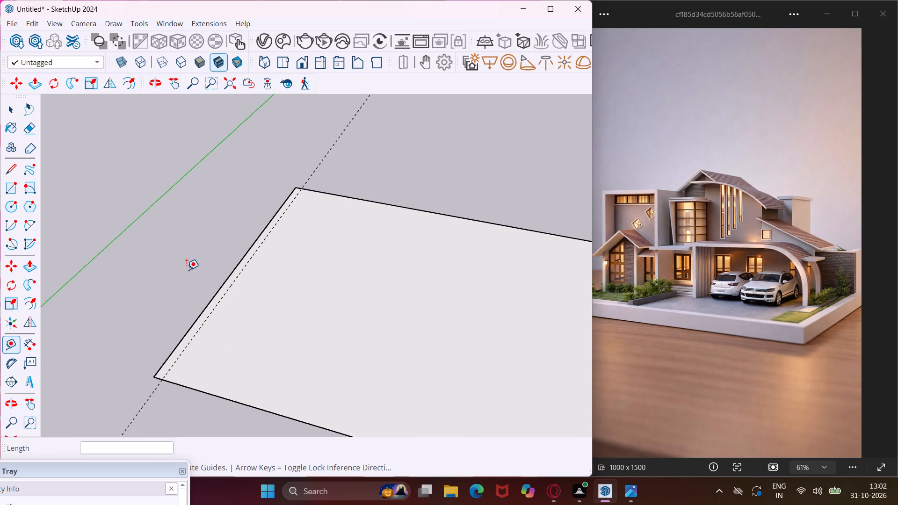
scroll(187, 270, "down", 1)
scroll(218, 379, "up", 4)
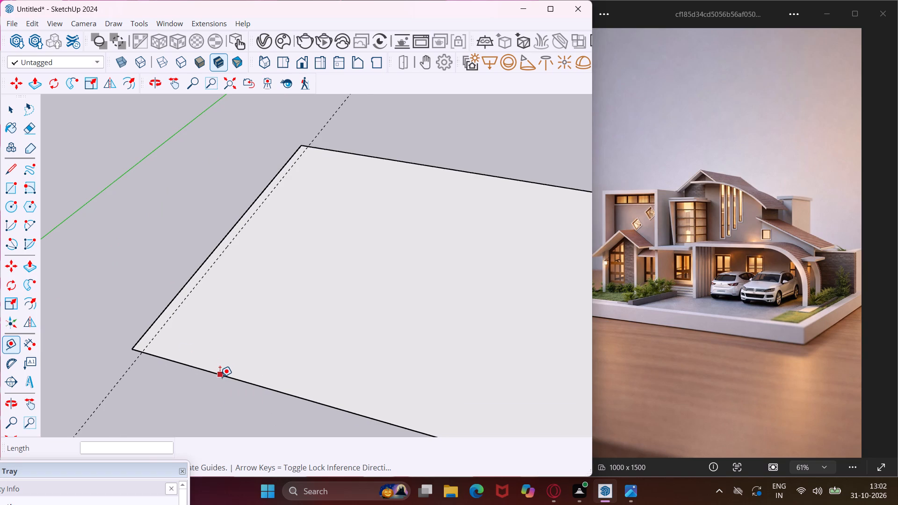
left_click(220, 377)
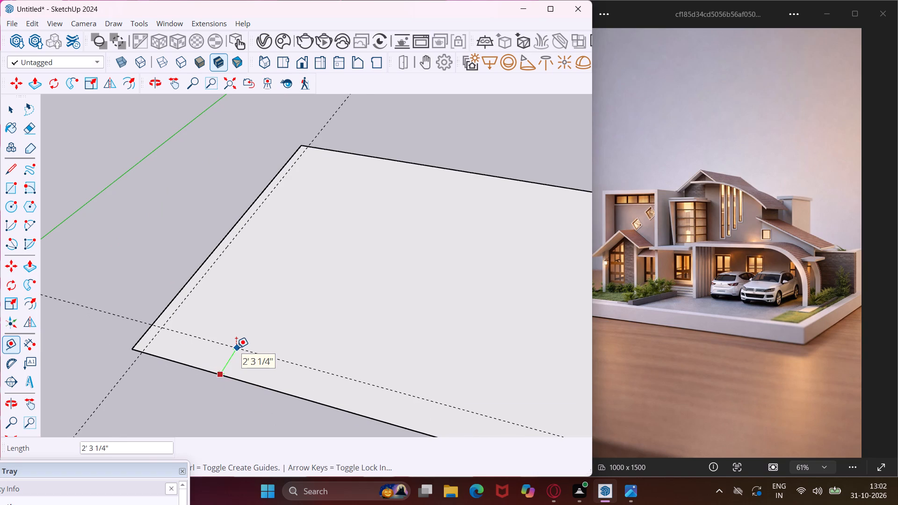
type("3'")
key("Return")
scroll(236, 348, "up", 4)
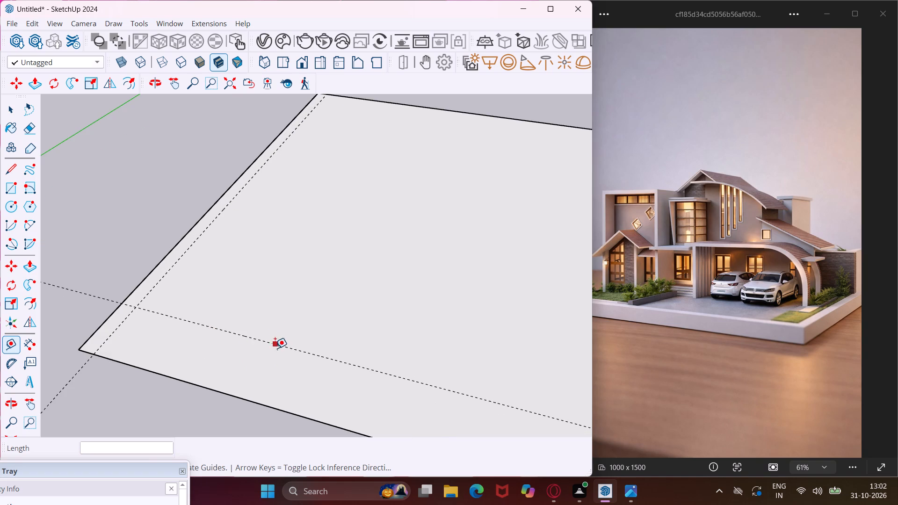
left_click(282, 348)
type("9\"")
key("Return")
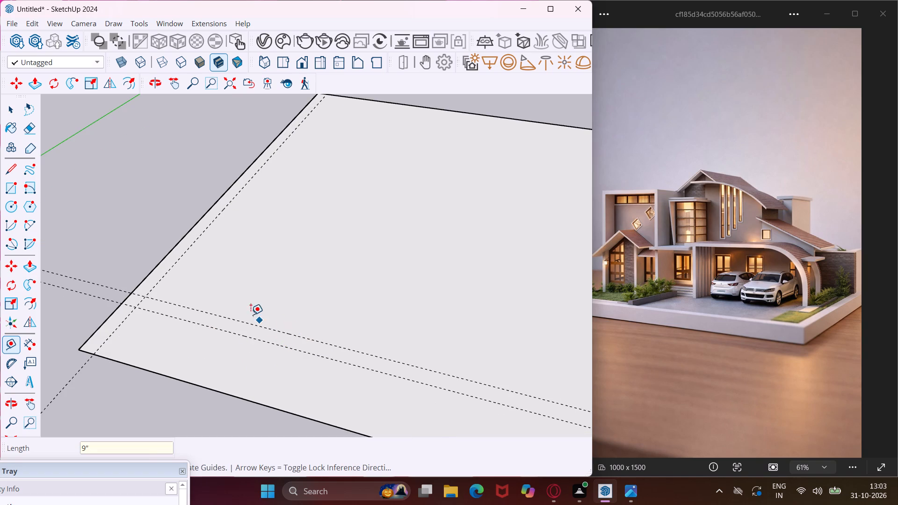
Add a guide 6' inward from the 9" guide along the 30' edge, plus a parallel guide 9" beyond it.
left_click(200, 240)
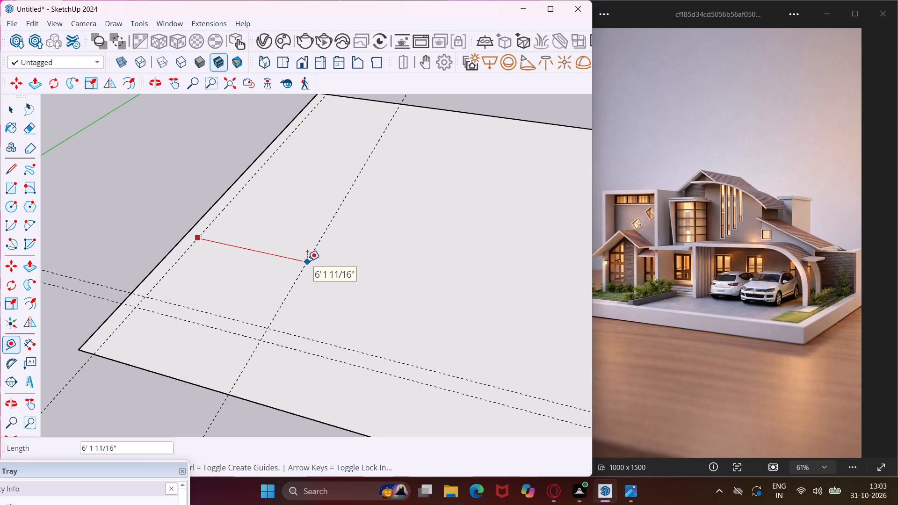
type("6'")
key("Return")
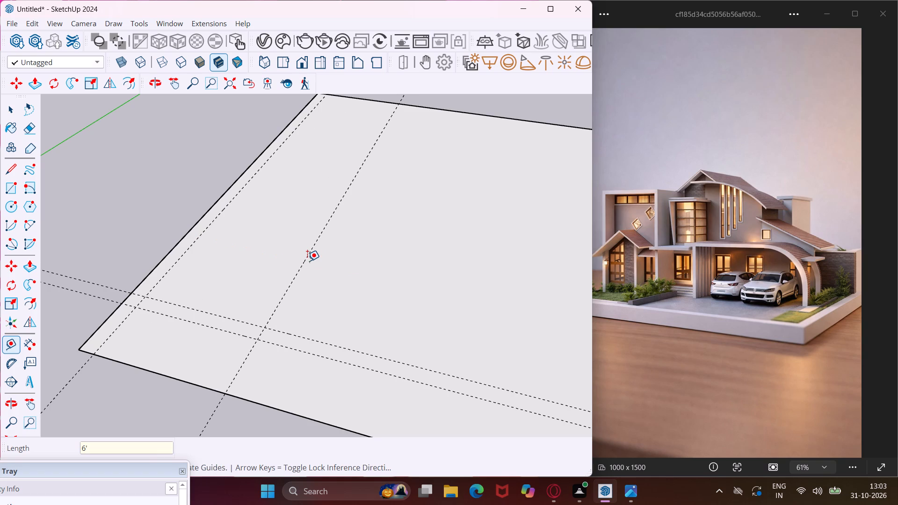
scroll(307, 261, "up", 4)
left_click(304, 261)
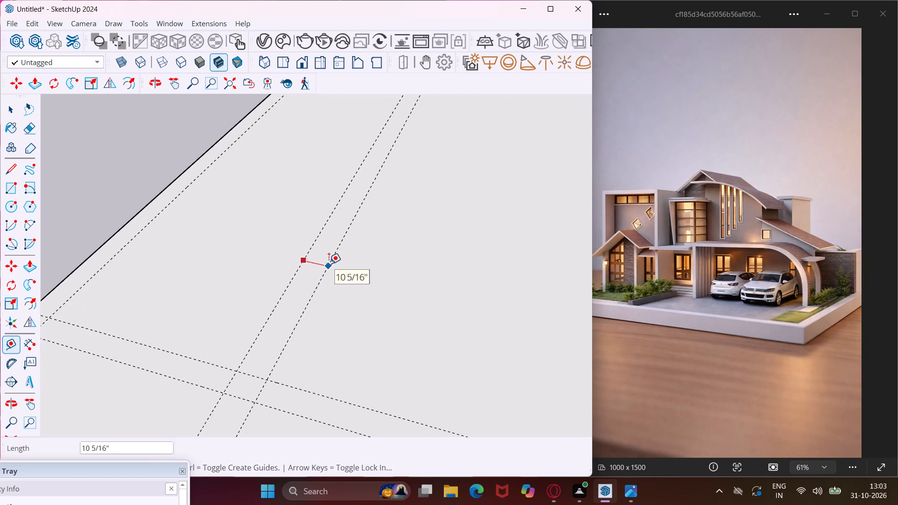
type("9\"")
key("Return")
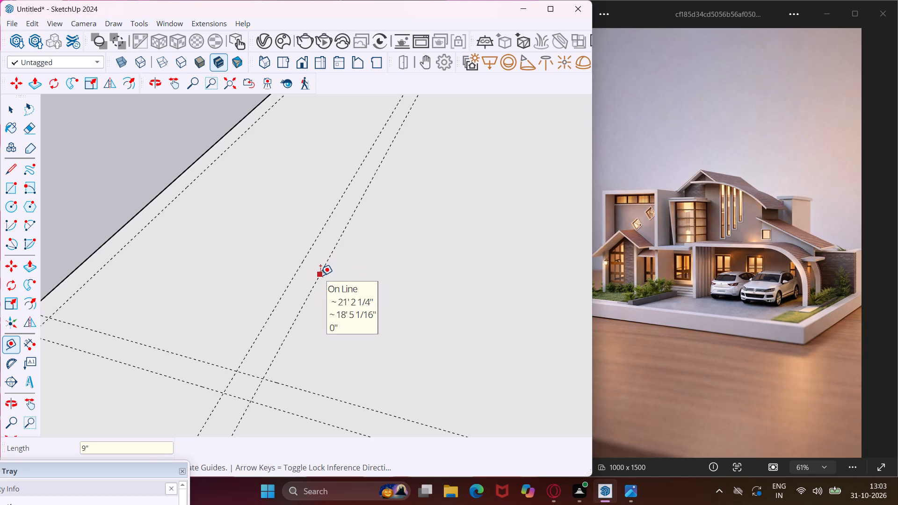
Add another parallel guide 4' further inward from the innermost guide along the 30' side.
left_click(320, 275)
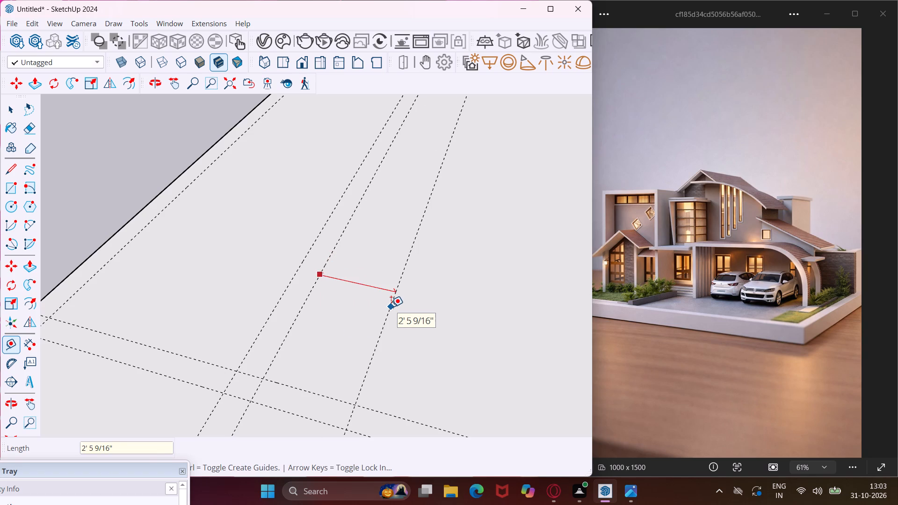
type("4'")
key("Return")
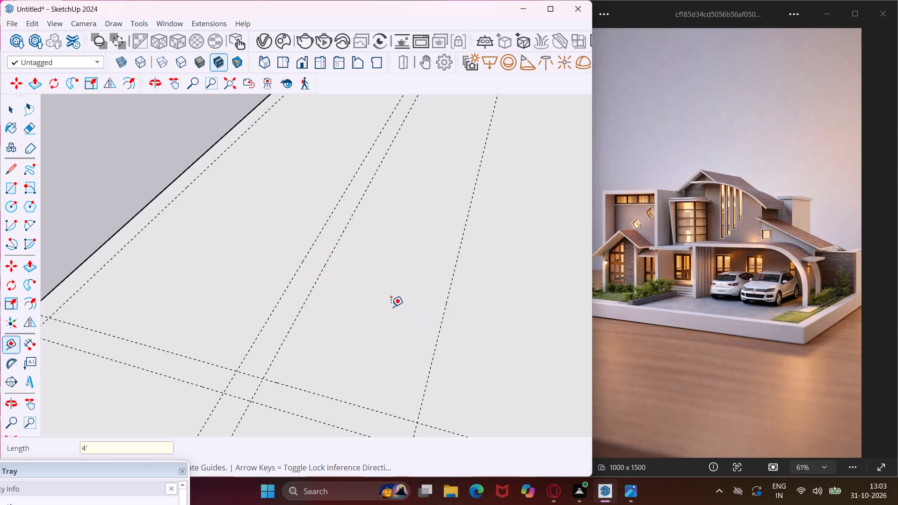
Add a parallel guide 9" further inward from the innermost guide along the 30' side.
left_click(446, 312)
key("9")
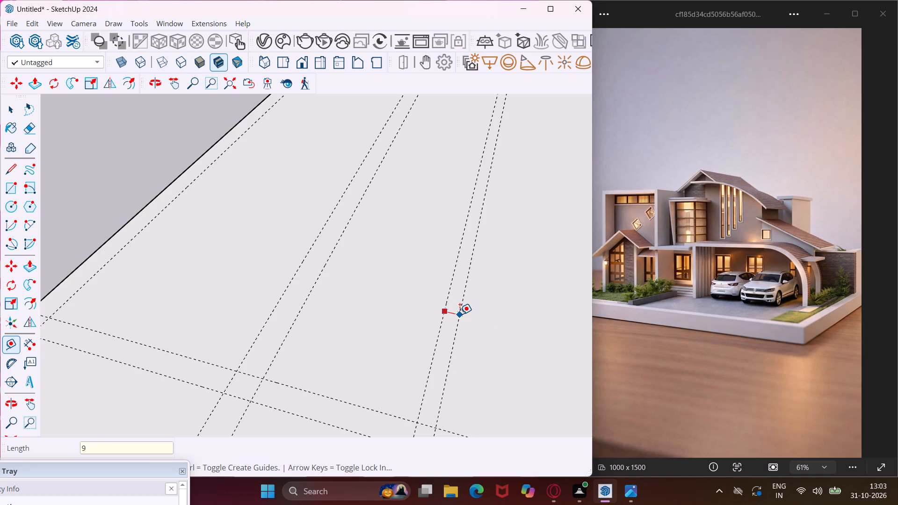
key("shift+quotedbl")
key("Return")
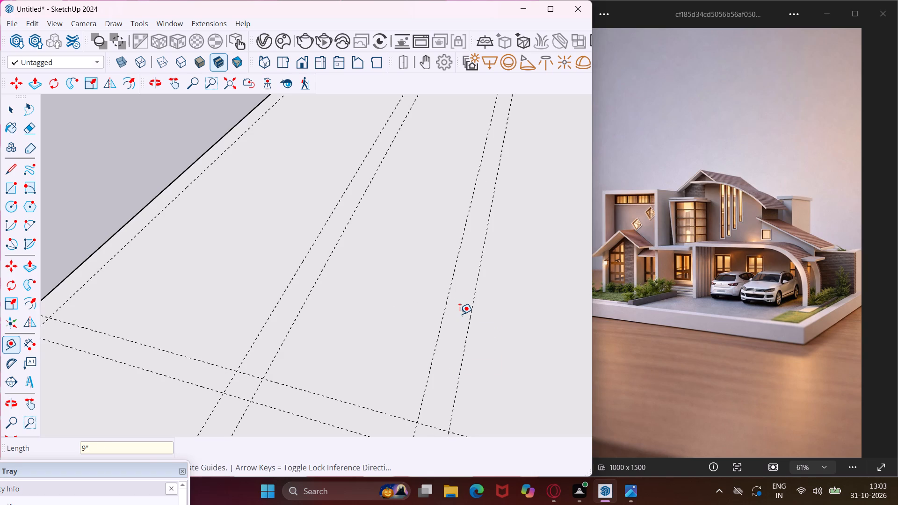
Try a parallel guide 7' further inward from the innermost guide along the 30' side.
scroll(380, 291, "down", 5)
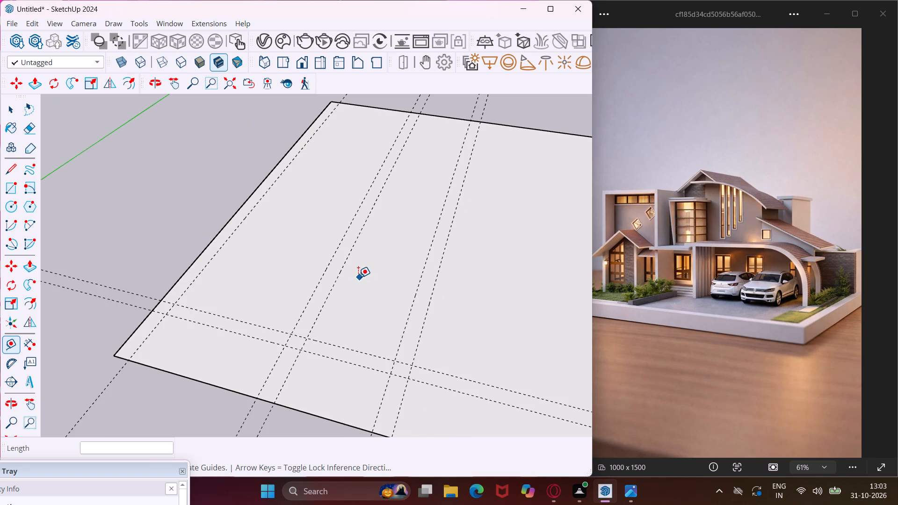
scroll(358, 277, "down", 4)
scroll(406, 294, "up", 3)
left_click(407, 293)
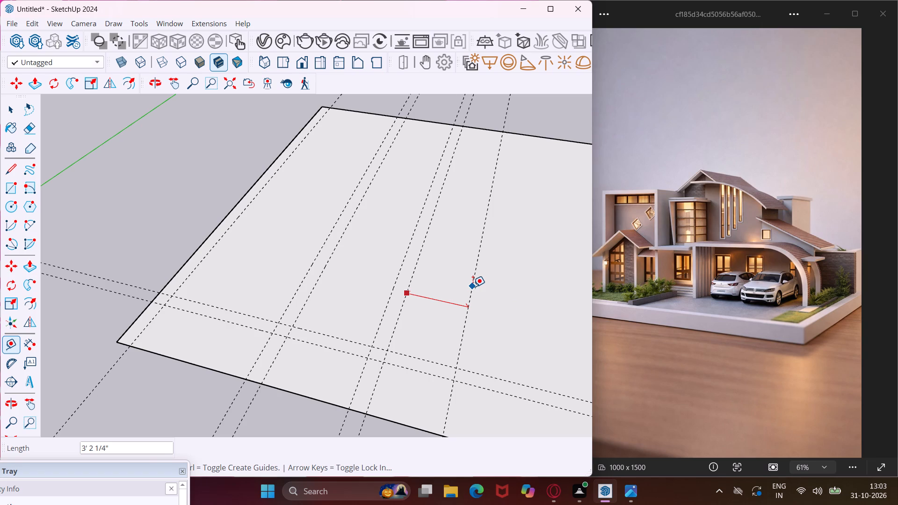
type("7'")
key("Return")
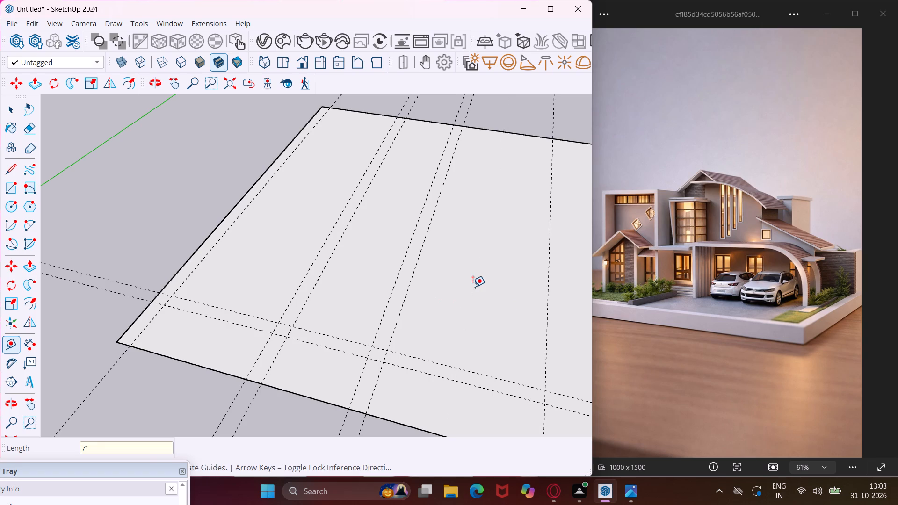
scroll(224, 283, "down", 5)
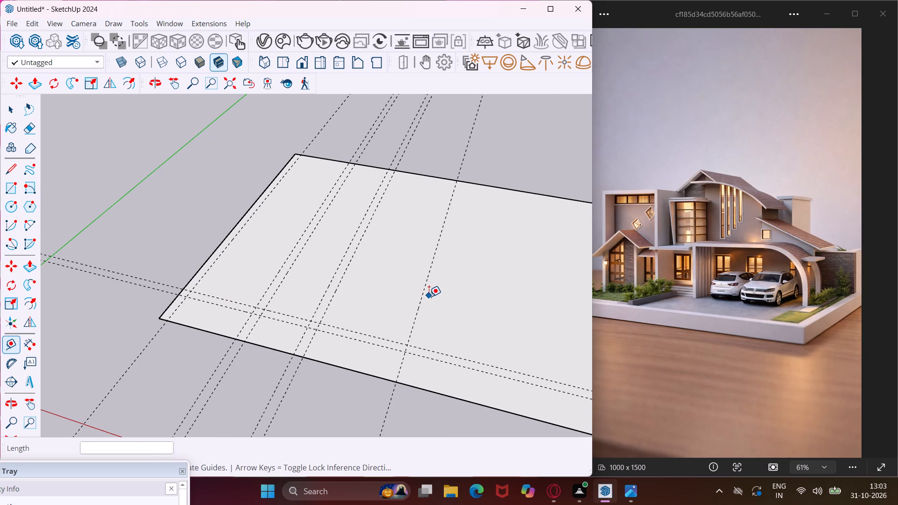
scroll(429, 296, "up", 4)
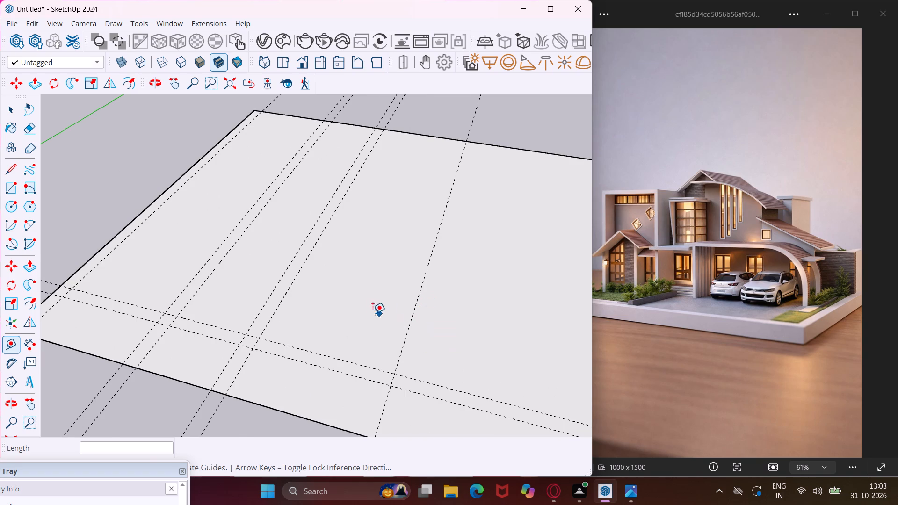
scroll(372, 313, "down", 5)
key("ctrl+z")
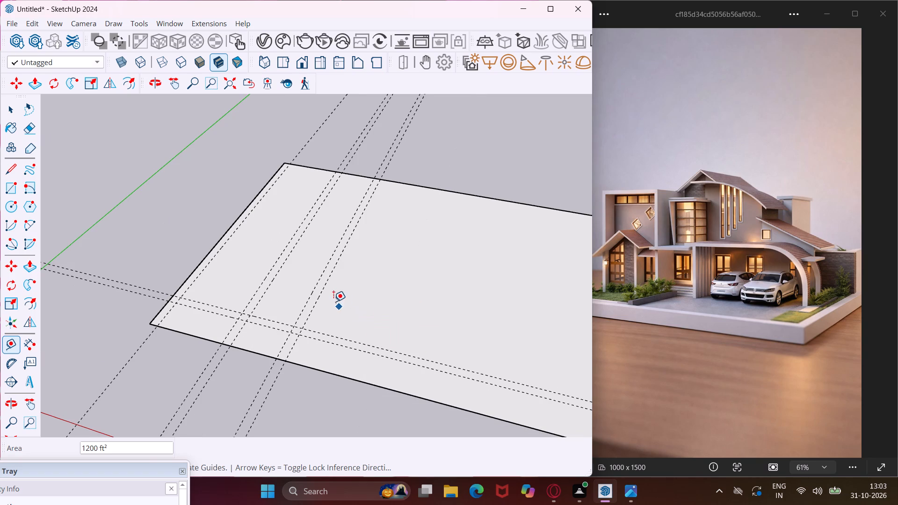
Add a guide 8' inward from the innermost guide along the 30' side, plus a parallel guide 9" beyond it.
left_click(322, 297)
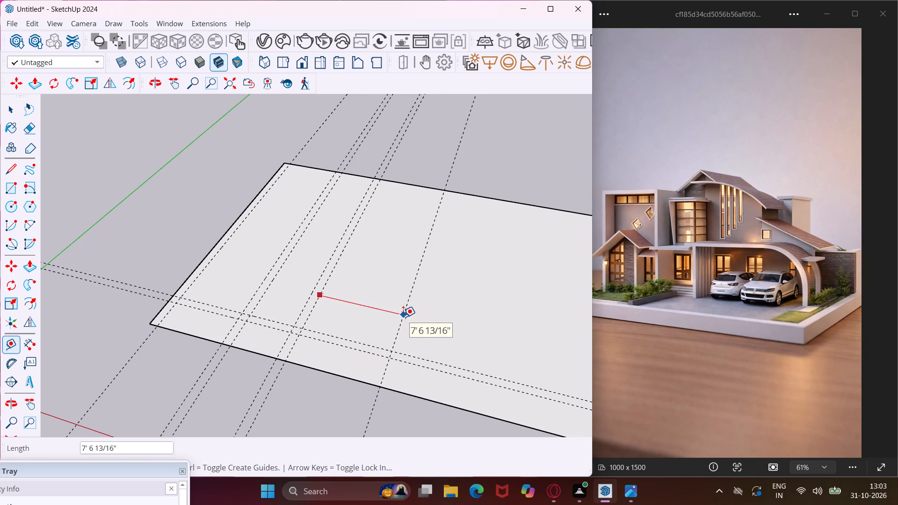
type("8'")
key("Return")
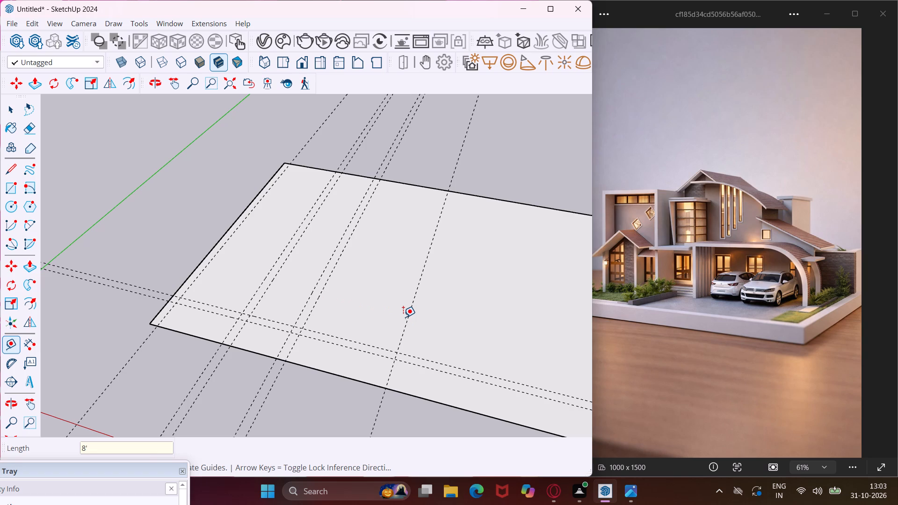
scroll(416, 320, "up", 5)
left_click(403, 319)
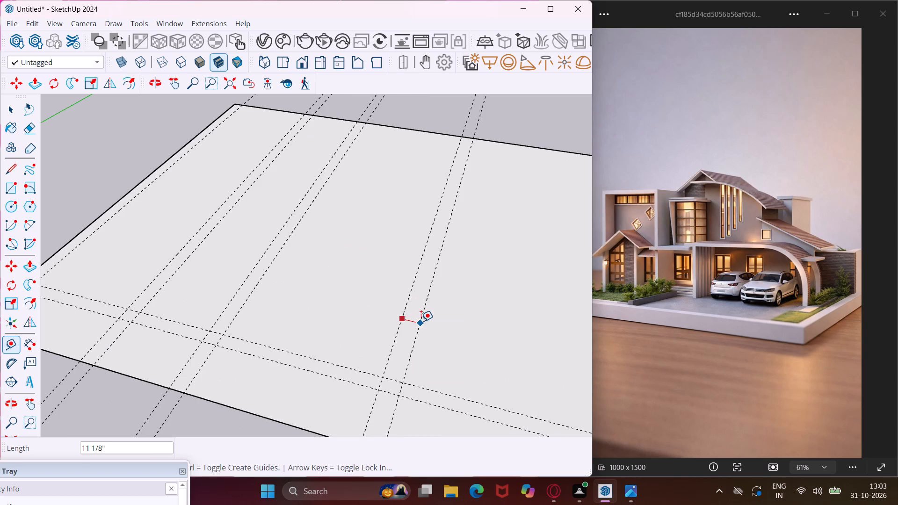
type("9\"")
key("Return")
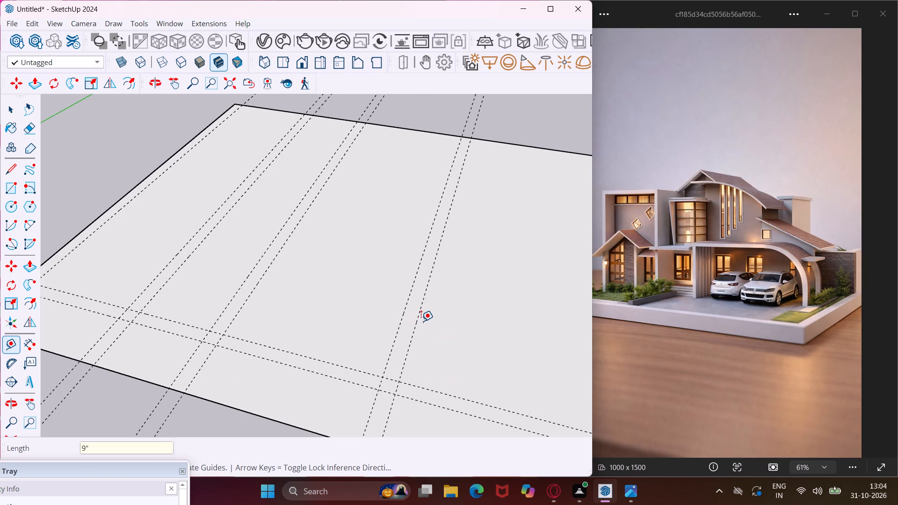
Add a guide line 9" inside the rectangle's back 40' edge.
scroll(391, 329, "down", 7)
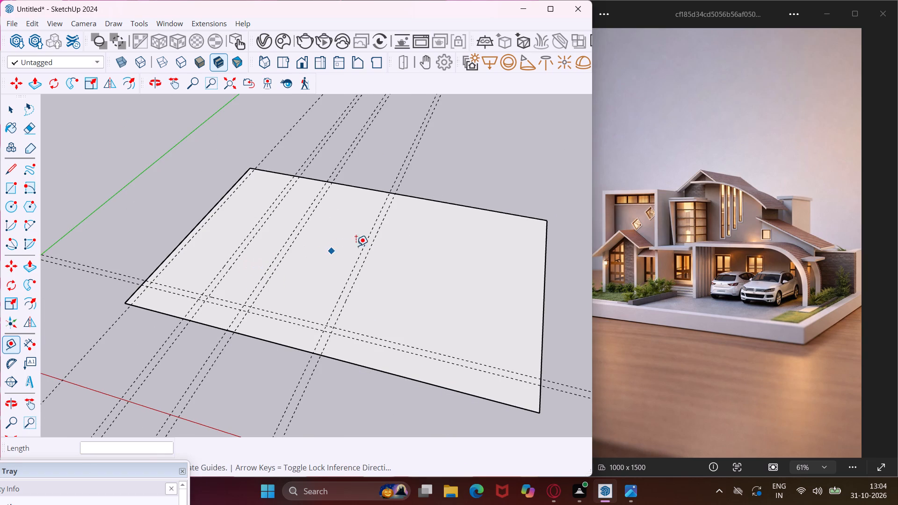
scroll(471, 209, "up", 7)
left_click(471, 209)
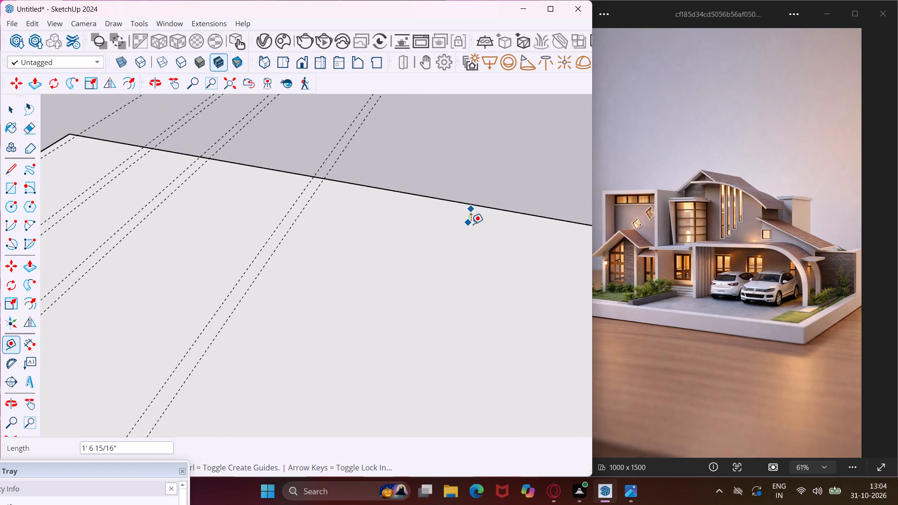
key("Escape")
left_click(486, 204)
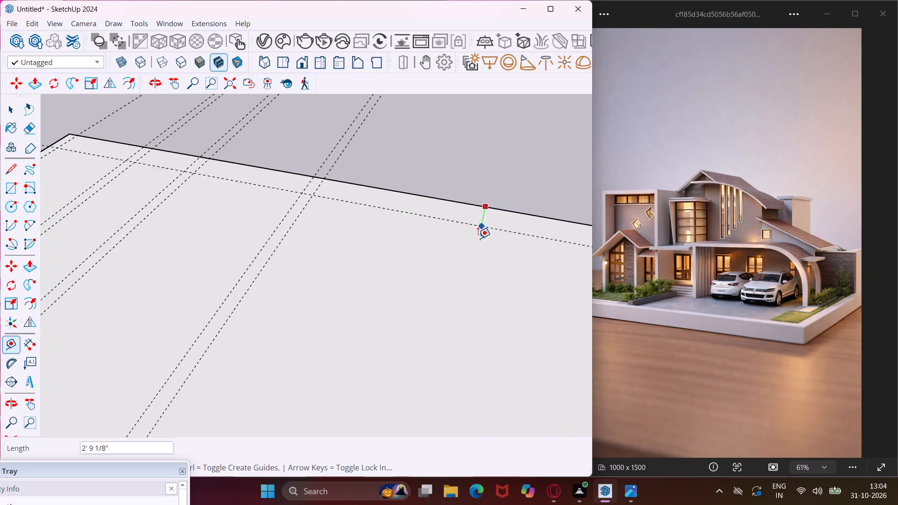
type("9\"")
key("Return")
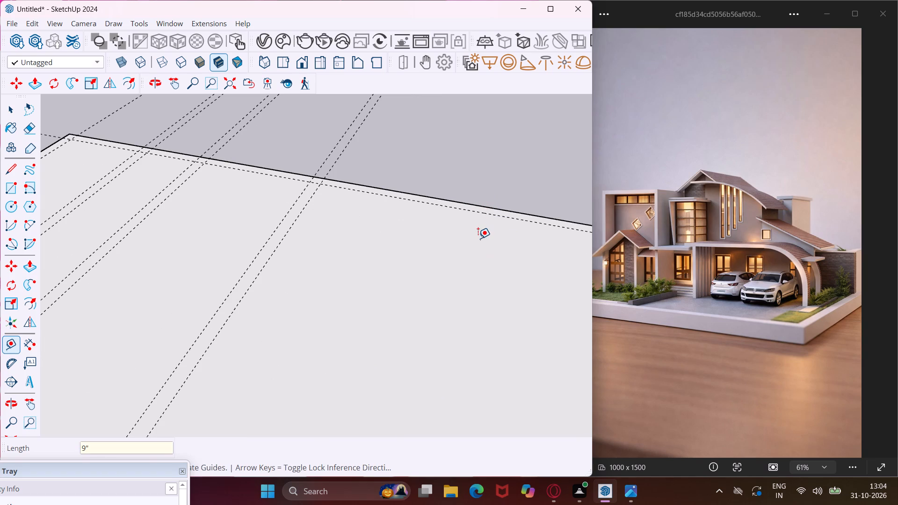
Add a guide line 7' inside the opposite 30' edge, the one farthest from the green axis.
scroll(331, 216, "down", 5)
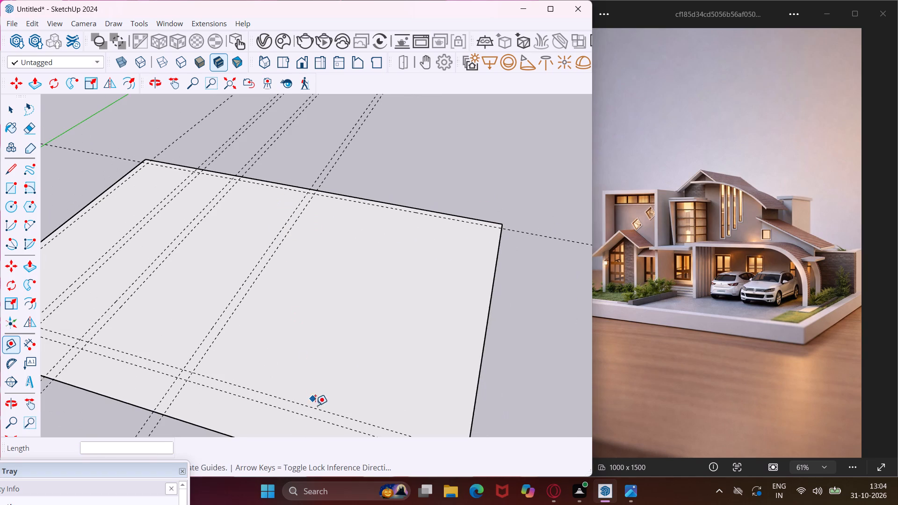
scroll(275, 362, "down", 2)
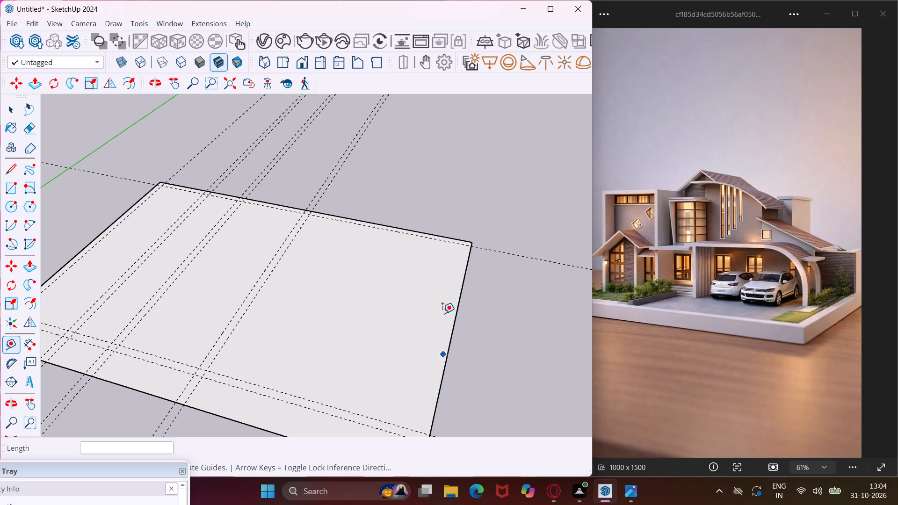
scroll(463, 264, "up", 2)
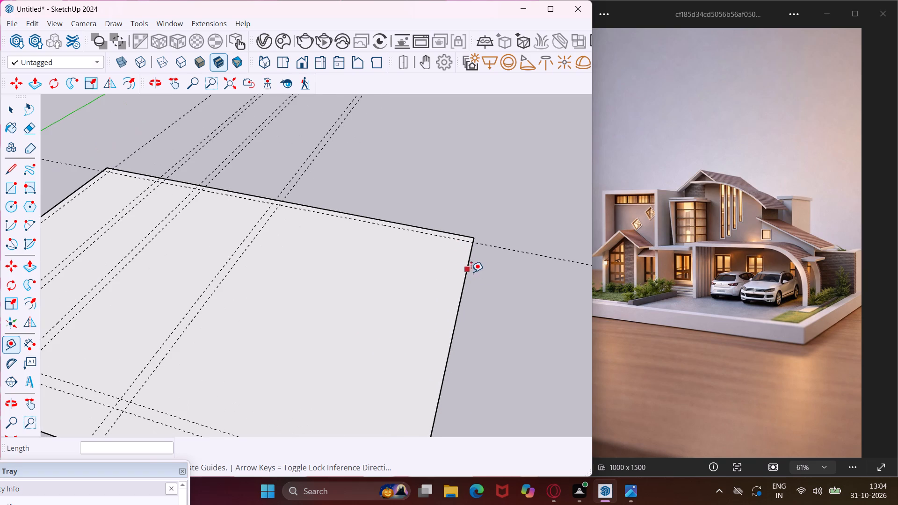
left_click_drag(464, 273, 460, 270)
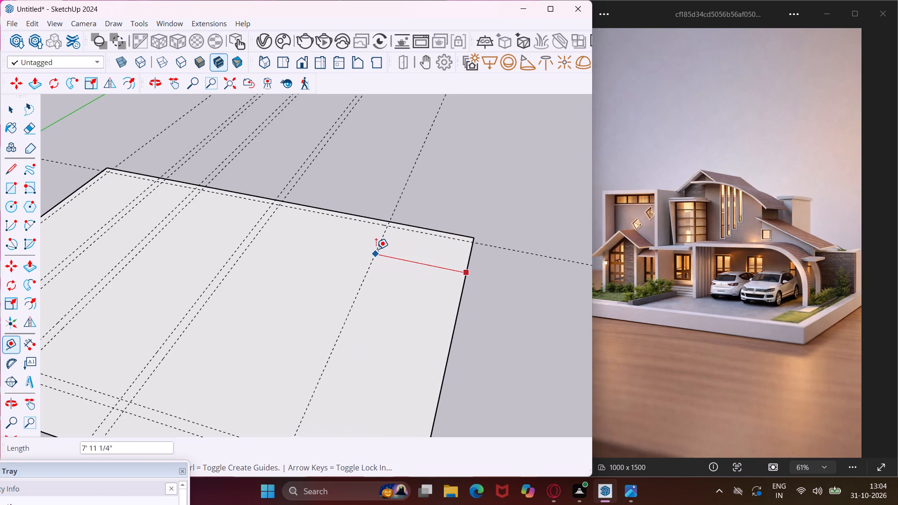
scroll(376, 249, "down", 3)
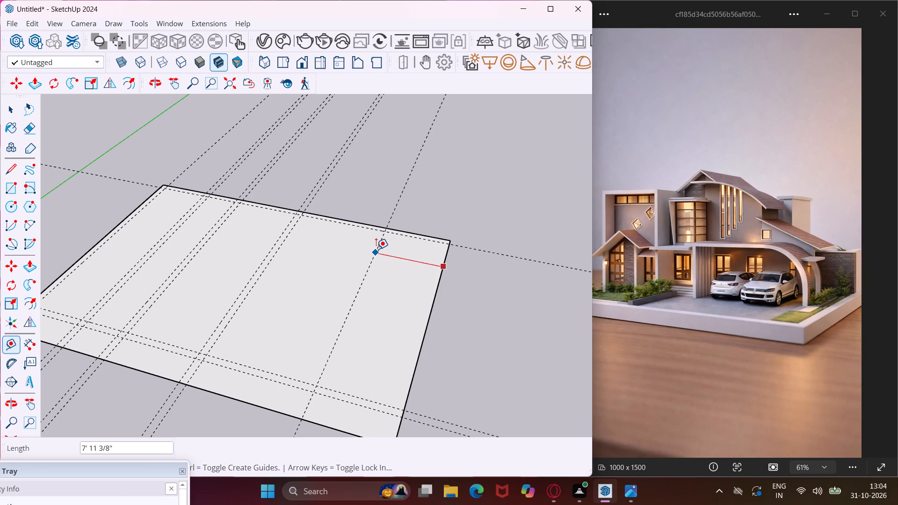
type("7'")
key("Return")
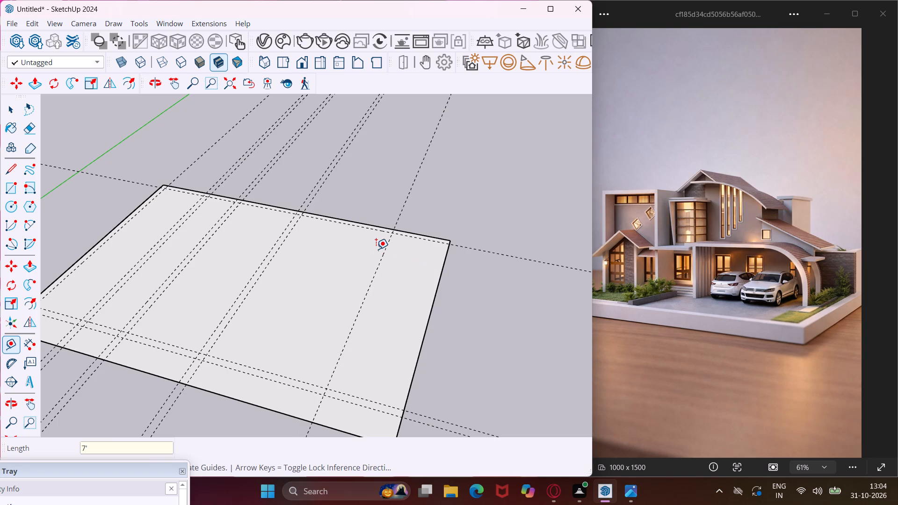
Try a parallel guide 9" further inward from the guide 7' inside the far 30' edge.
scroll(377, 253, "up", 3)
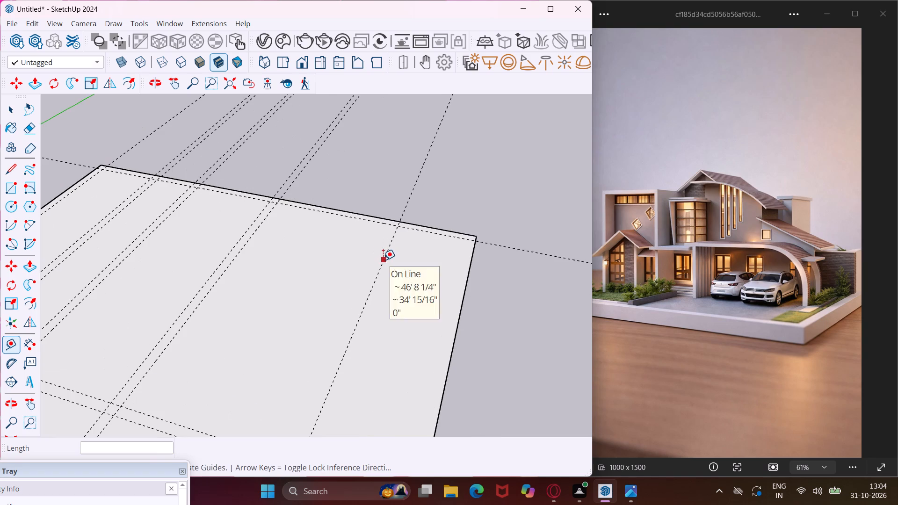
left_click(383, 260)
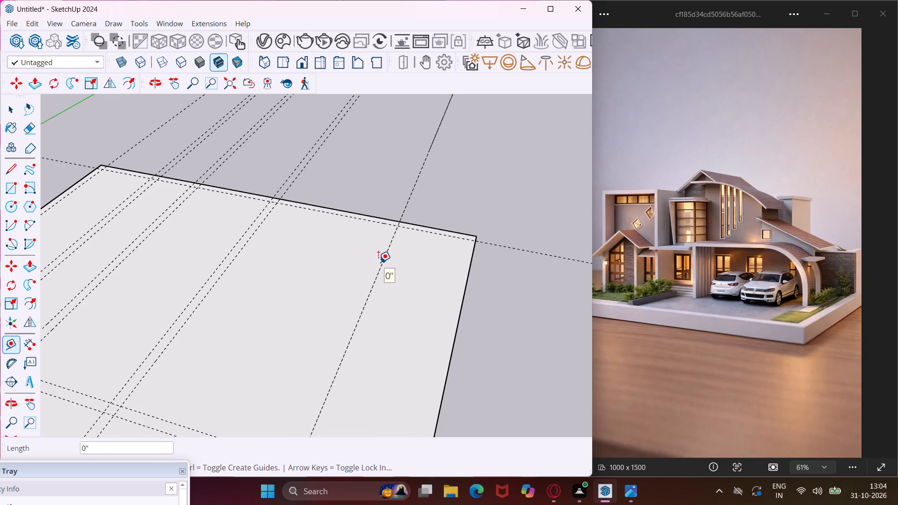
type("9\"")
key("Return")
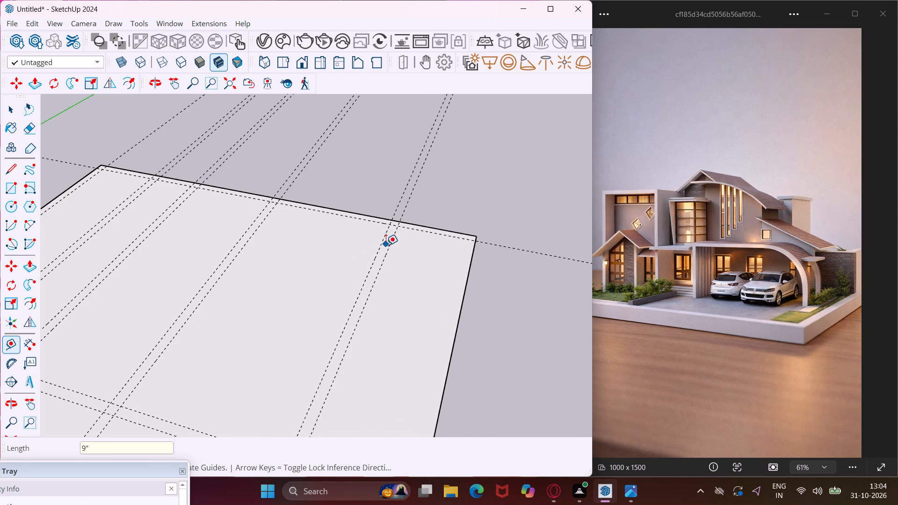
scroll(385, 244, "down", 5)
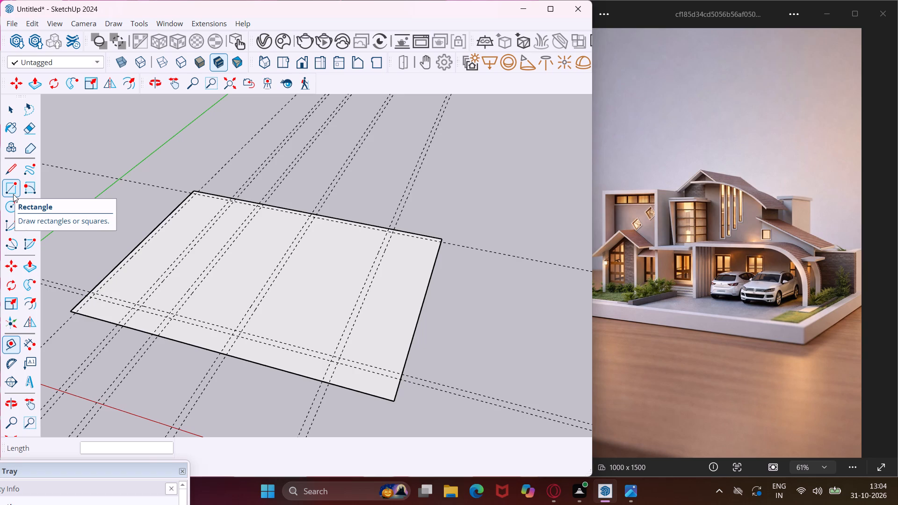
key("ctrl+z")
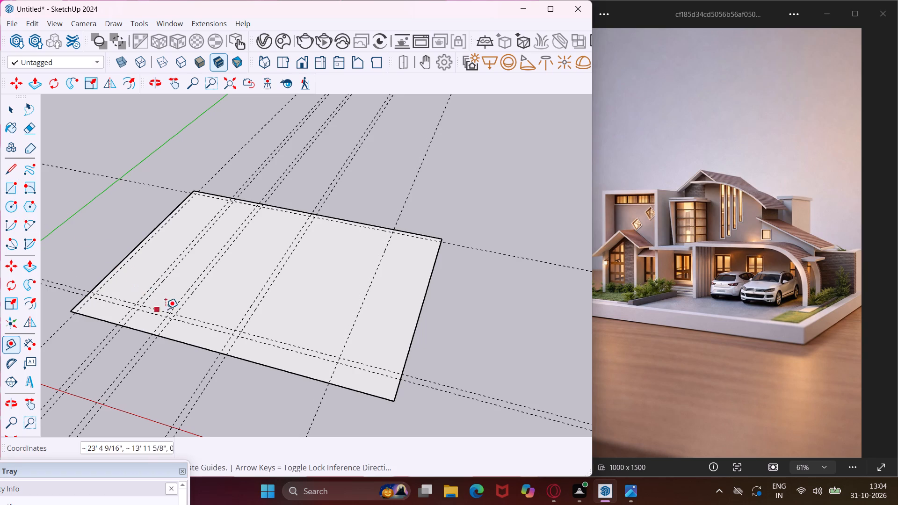
Add a guide 4' inside the front 40' edge and a parallel guide 9" further in.
scroll(199, 320, "up", 4)
left_click_drag(188, 363, 192, 352)
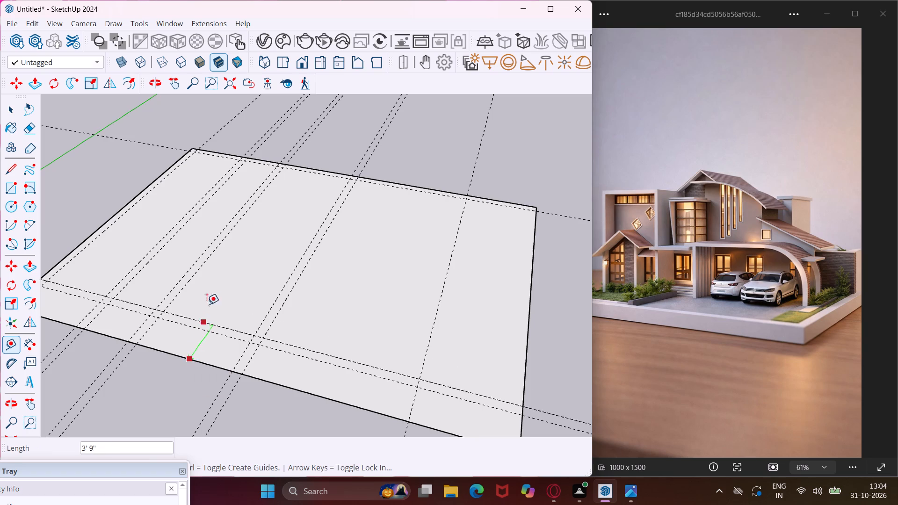
type("4'")
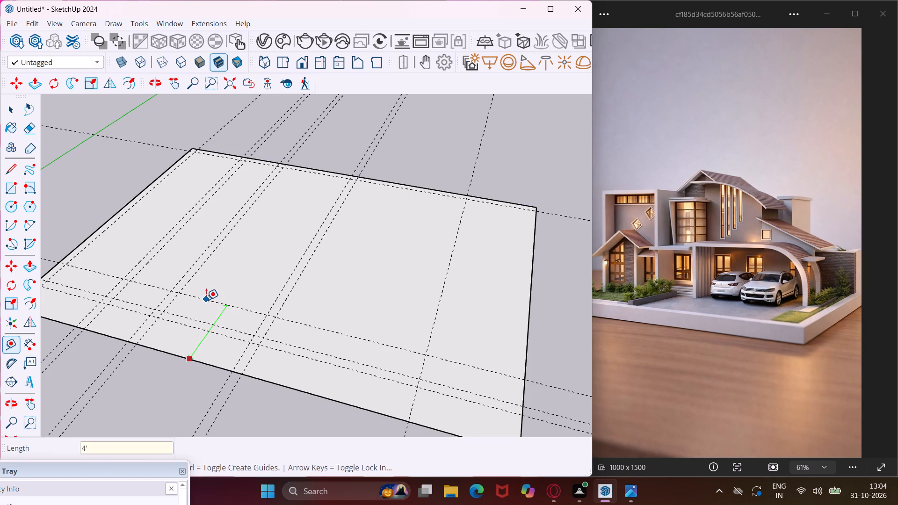
key("Return")
scroll(206, 300, "up", 5)
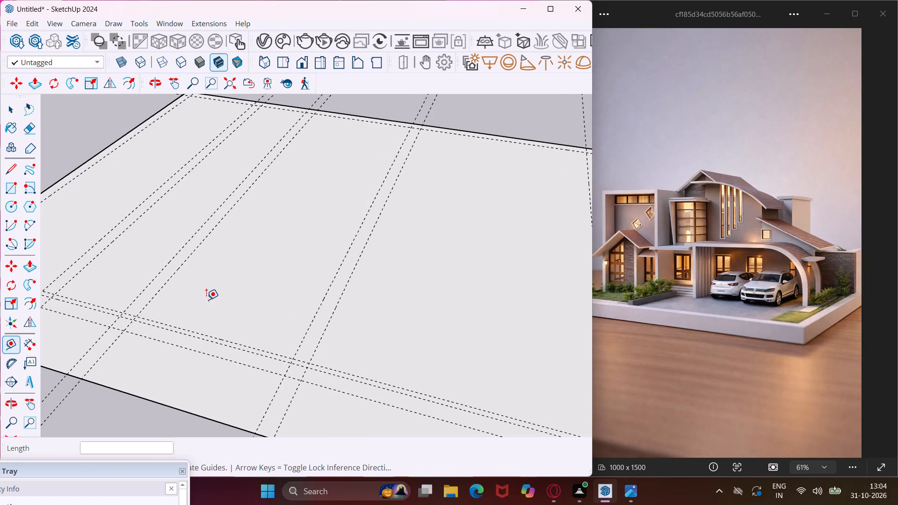
left_click(236, 341)
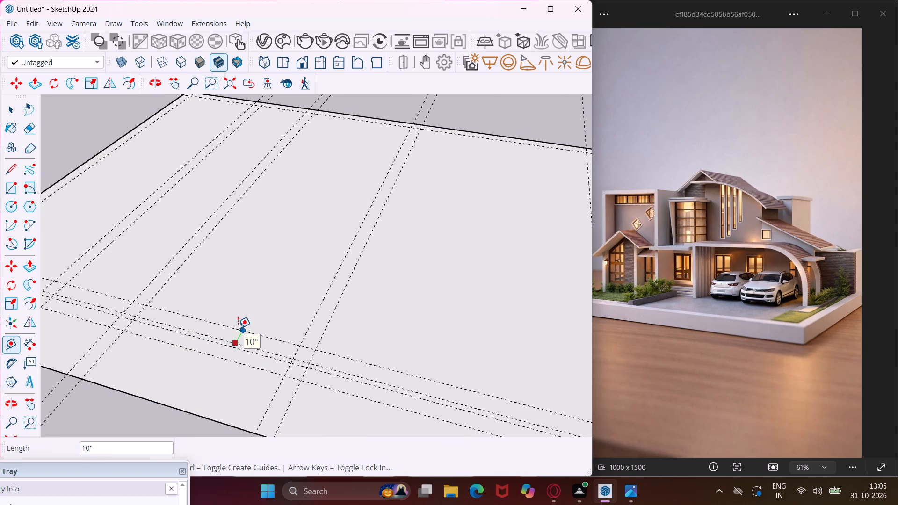
type("9\"")
key("Return")
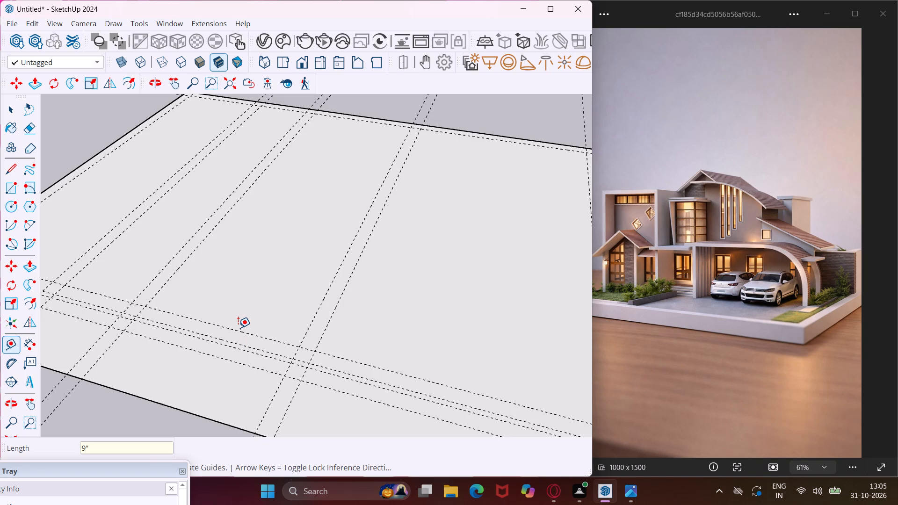
Add a guide 1' further in from the innermost front guide, and a parallel guide another 9" inward.
scroll(238, 326, "down", 4)
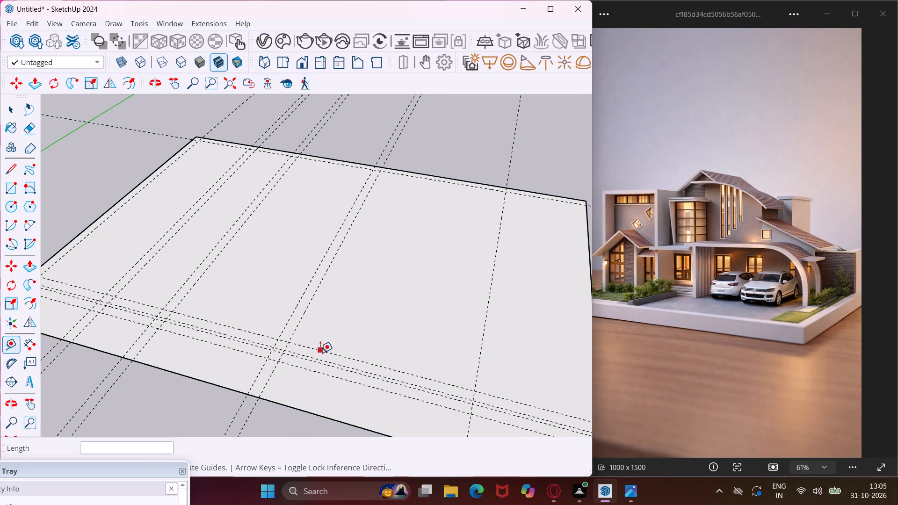
scroll(321, 353, "up", 5)
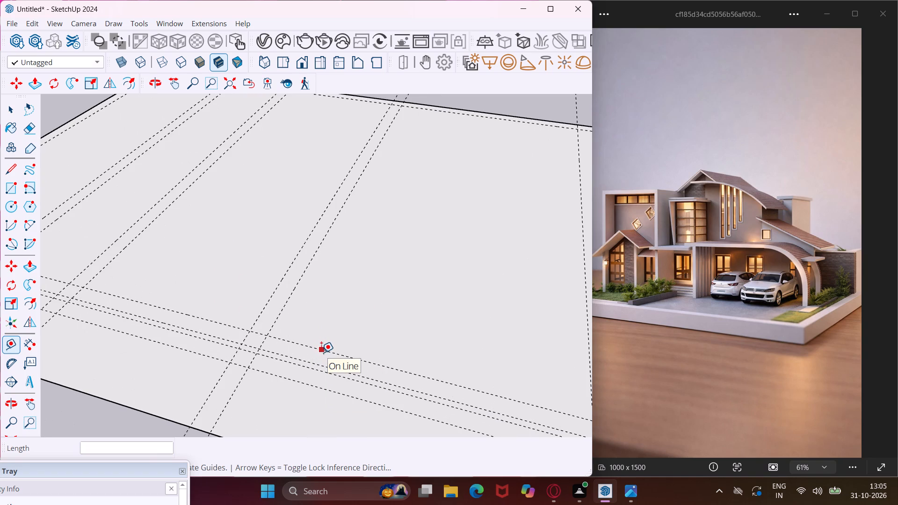
left_click(328, 351)
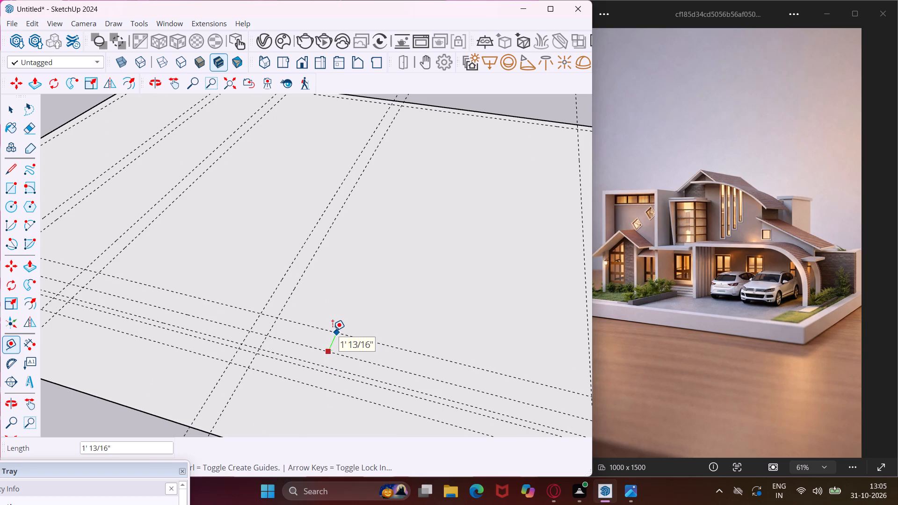
type("1'")
key("Return")
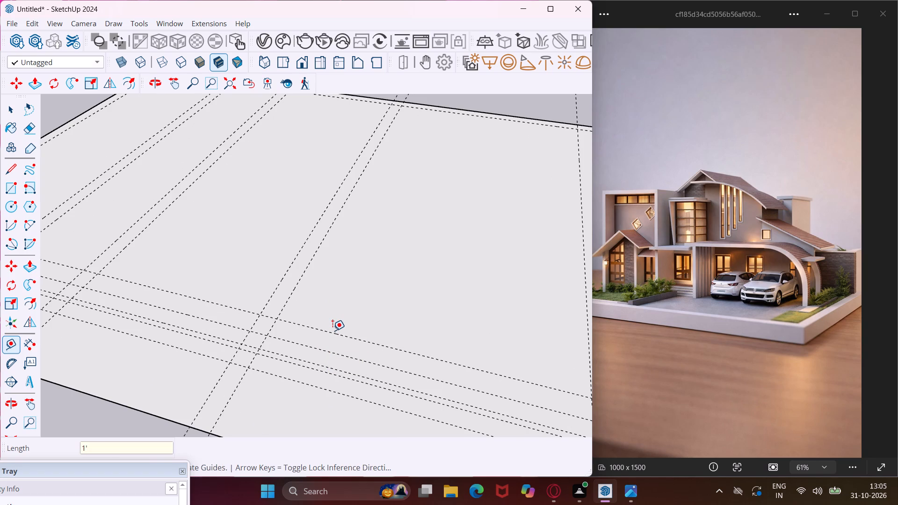
scroll(333, 331, "up", 3)
left_click(342, 338)
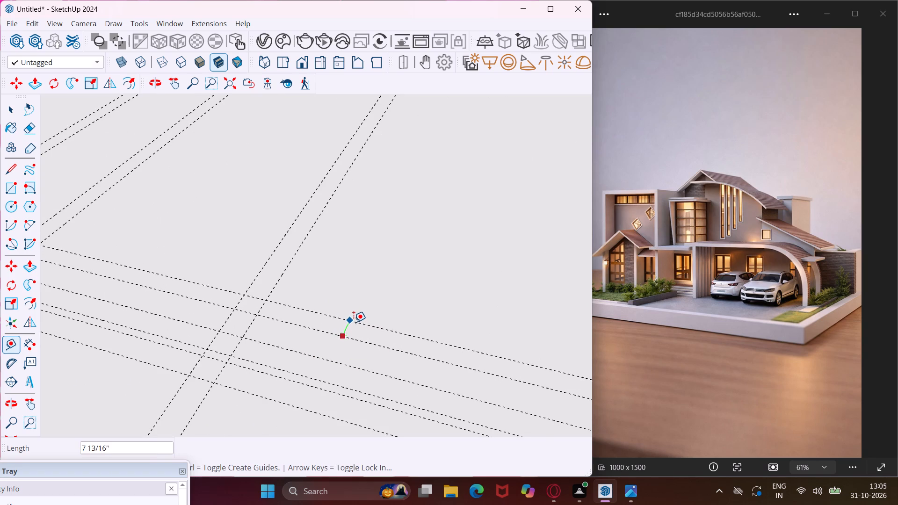
type("9\"")
key("Return")
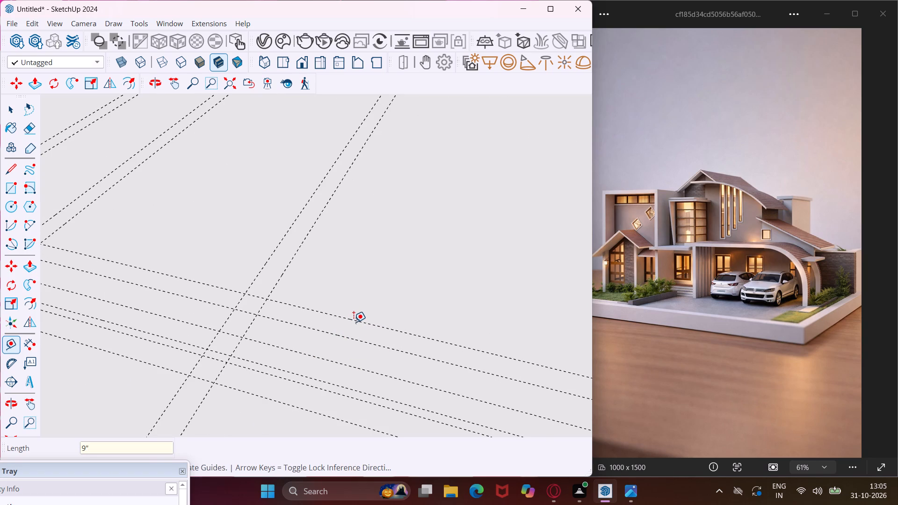
Draw a 9" by 30' wall rectangle along the base's 30' edge nearest the green axis.
scroll(354, 322, "down", 6)
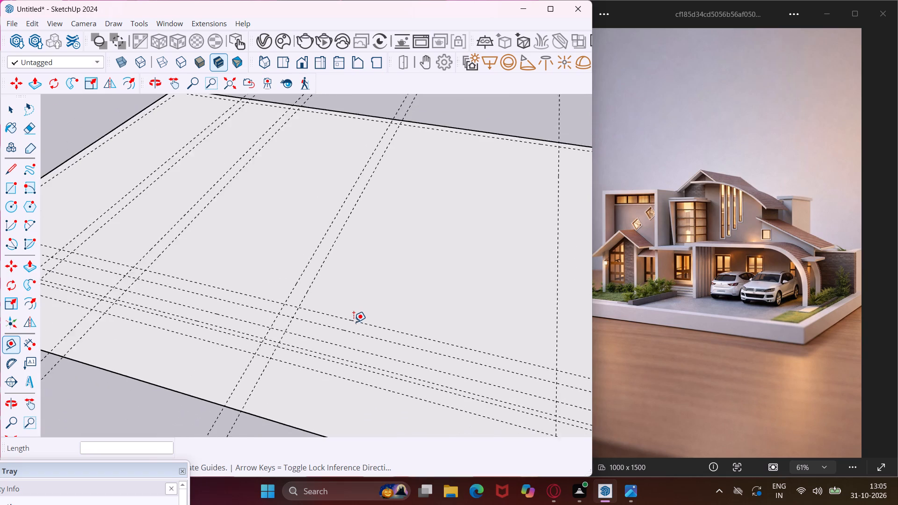
scroll(354, 322, "down", 2)
scroll(109, 303, "down", 3)
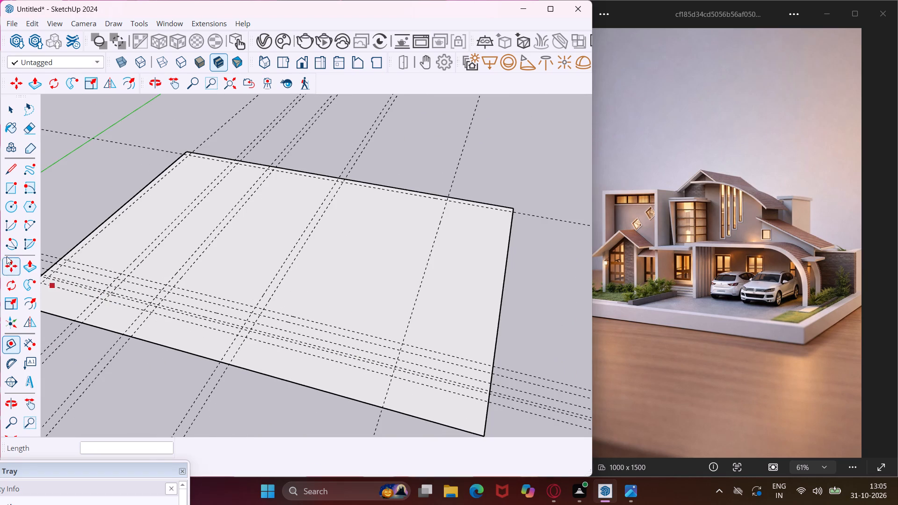
left_click(10, 186)
scroll(154, 198, "down", 2)
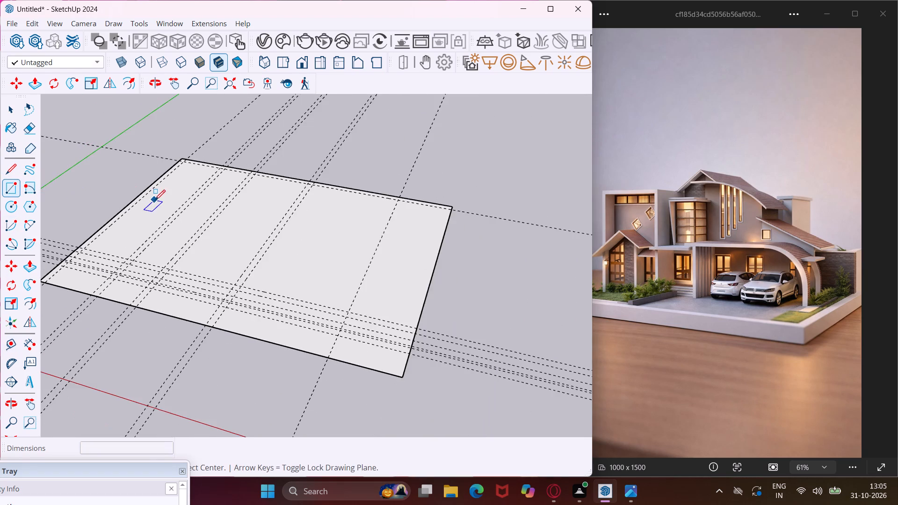
middle_click_drag(158, 201, 223, 193)
scroll(147, 182, "up", 4)
left_click(147, 182)
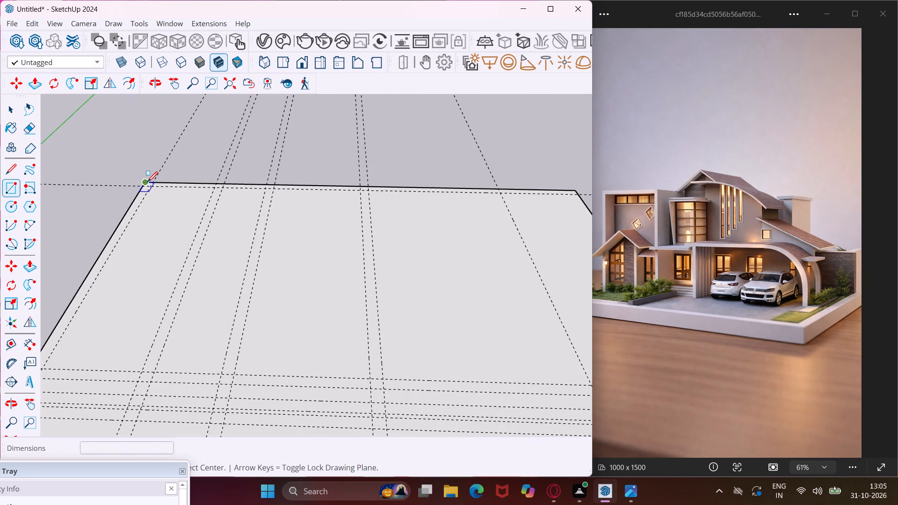
scroll(144, 211, "down", 5)
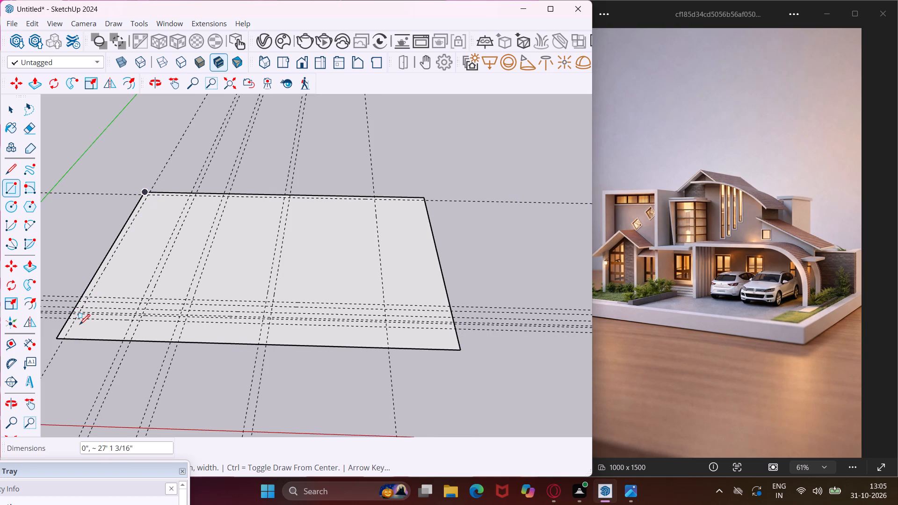
scroll(80, 325, "up", 4)
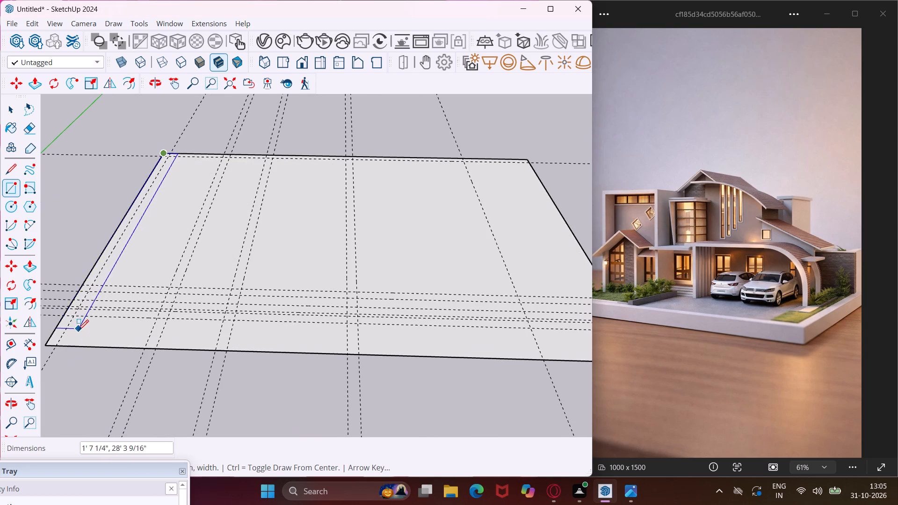
scroll(51, 343, "up", 4)
left_click(58, 348)
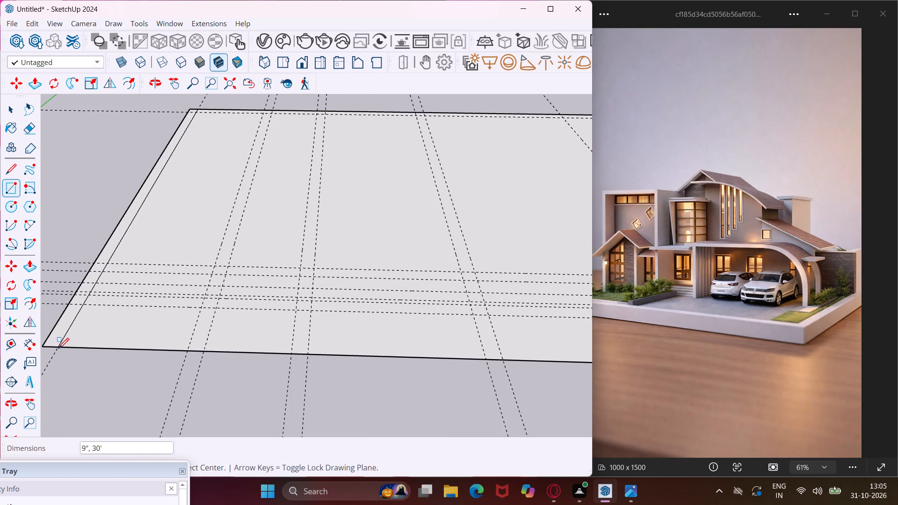
Draw a 9" by 39' 3" wall rectangle along the back 40' edge, starting from the side wall strip.
scroll(80, 312, "down", 5)
scroll(173, 158, "up", 2)
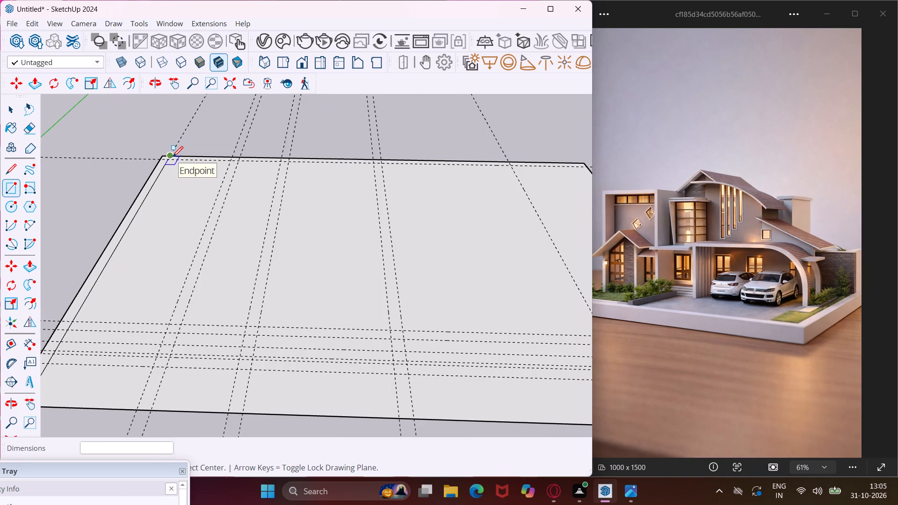
left_click(173, 156)
scroll(169, 206, "down", 3)
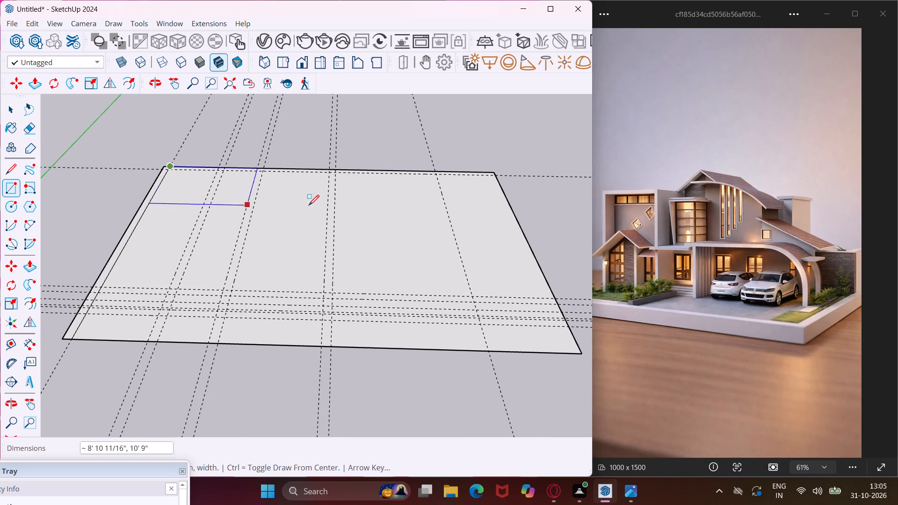
scroll(498, 175, "up", 13)
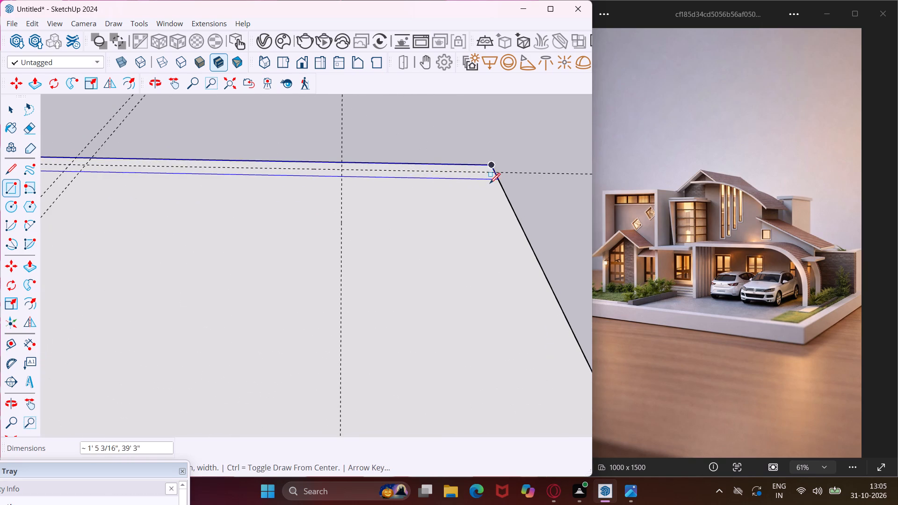
left_click(494, 173)
scroll(392, 169, "down", 6)
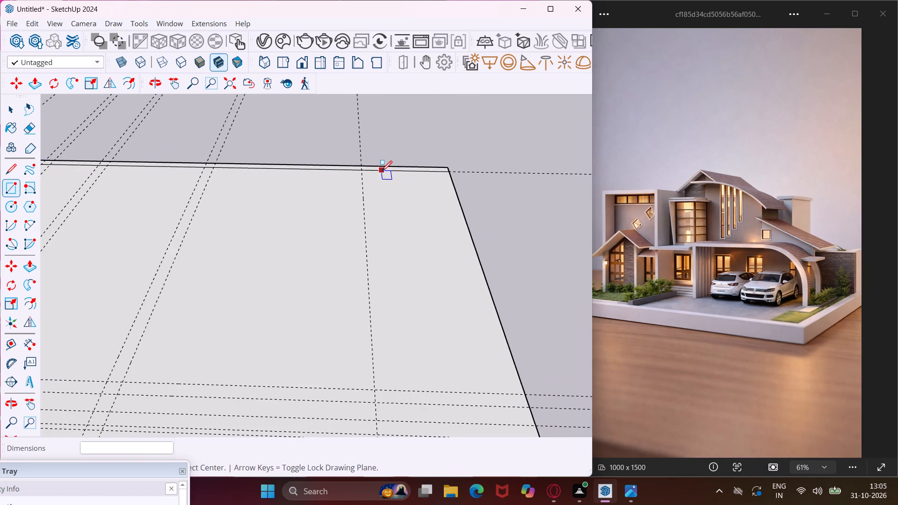
scroll(382, 171, "down", 3)
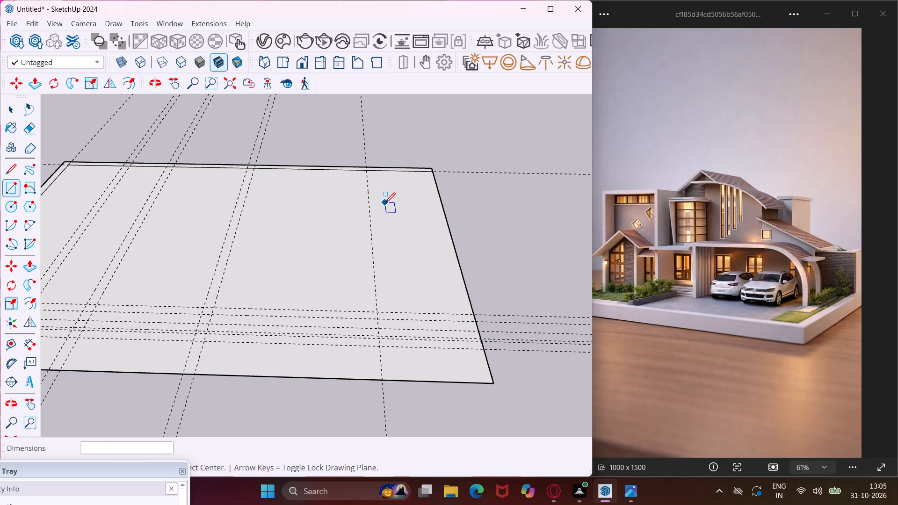
key("Escape")
key("space")
Add a parallel guide 9" further inward from the guide 7' inside the far 30' edge.
scroll(357, 230, "up", 3)
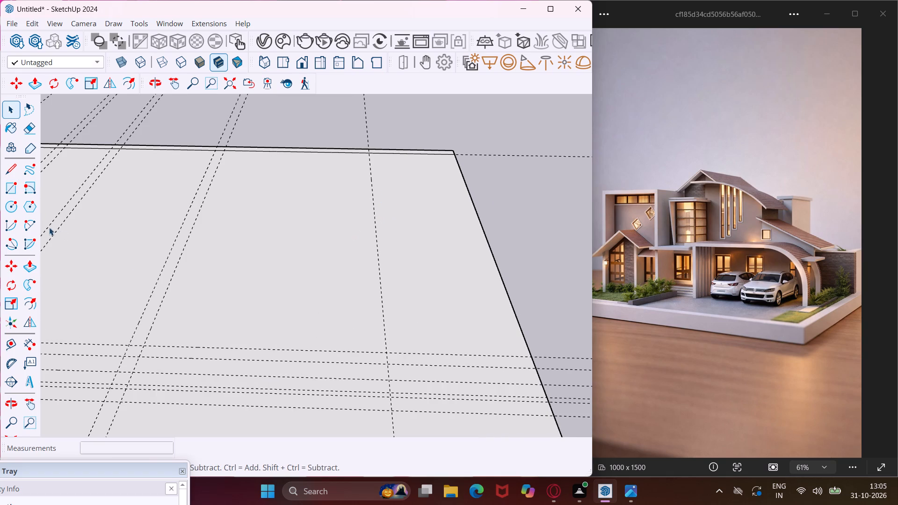
left_click(11, 336)
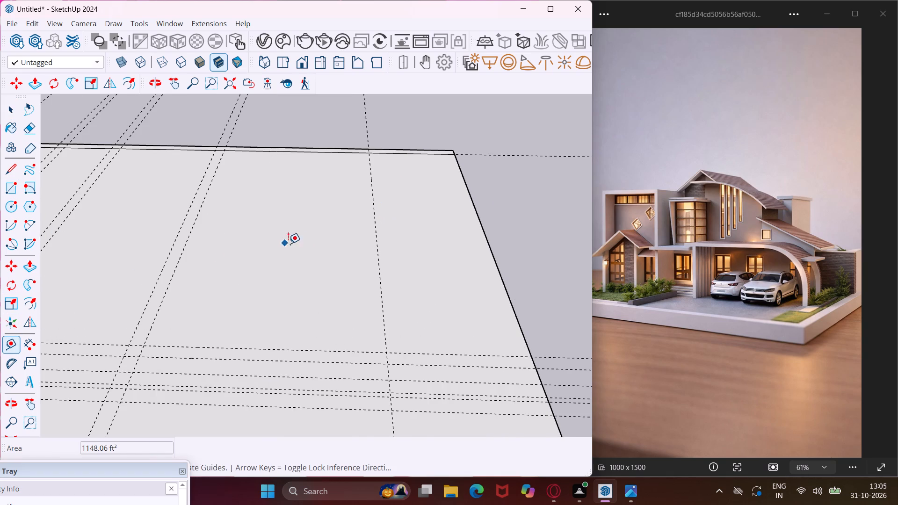
scroll(328, 253, "up", 4)
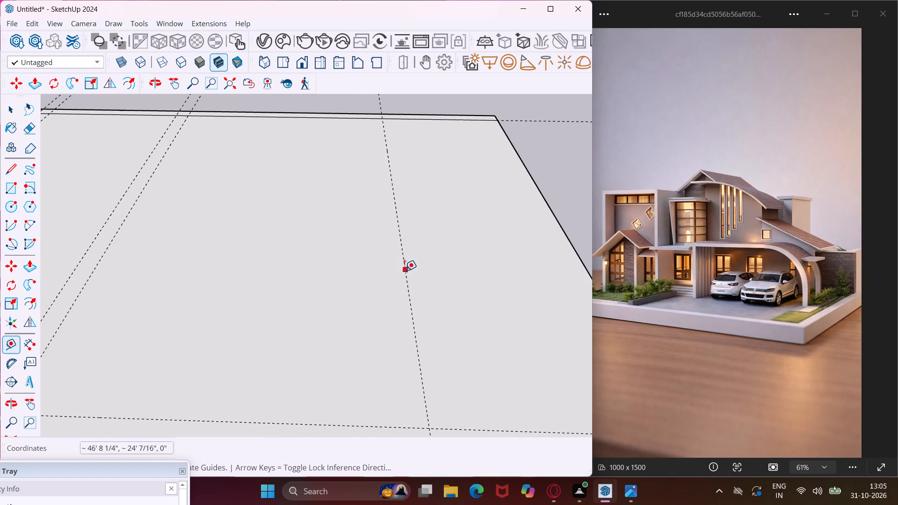
left_click(405, 271)
type("9\"")
key("Return")
scroll(528, 188, "down", 6)
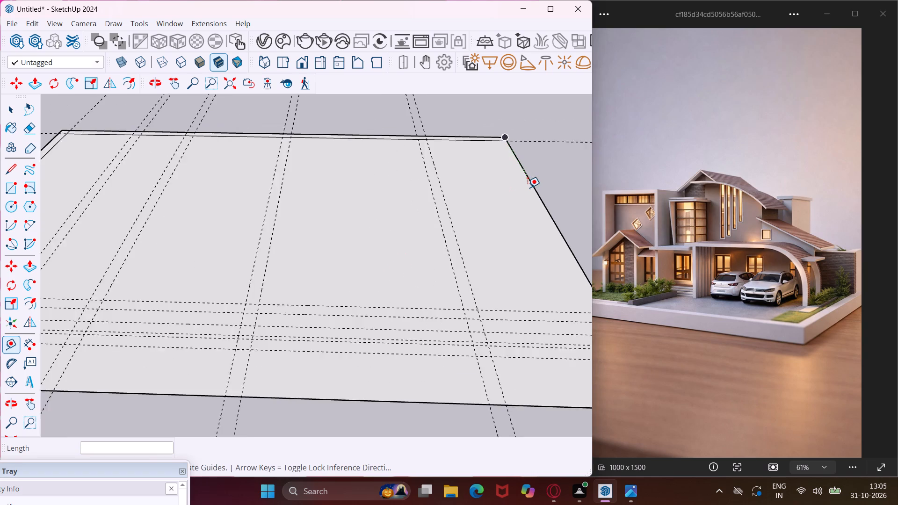
Draw a 9" by 23' 6" wall rectangle between the two far-side guides, from the back wall strip toward the front.
left_click(15, 193)
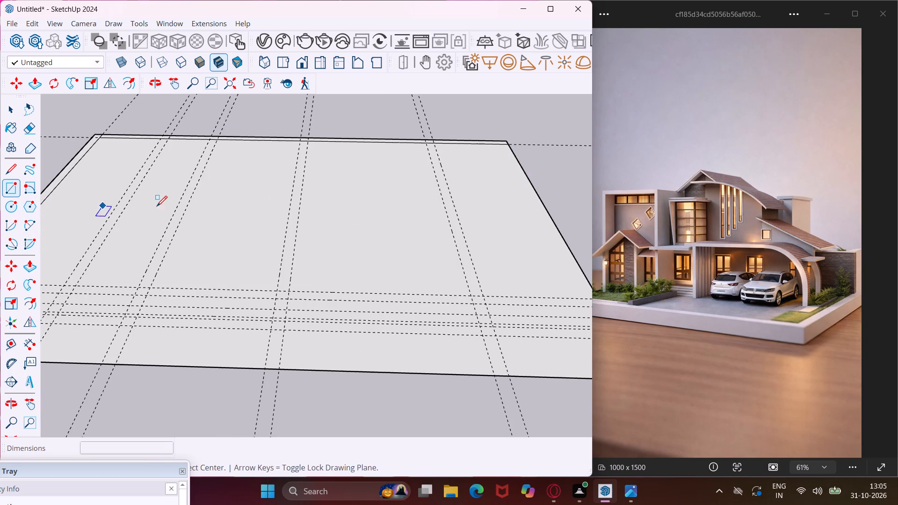
left_click(436, 142)
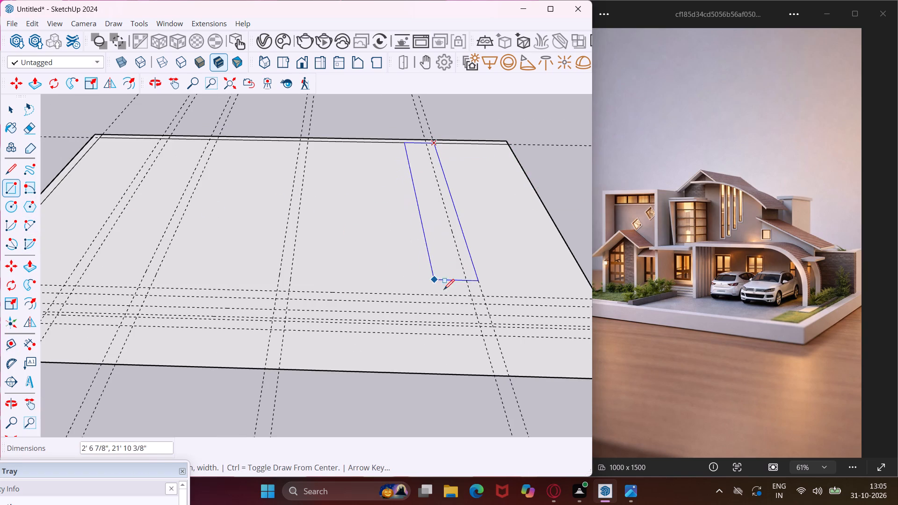
left_click(473, 305)
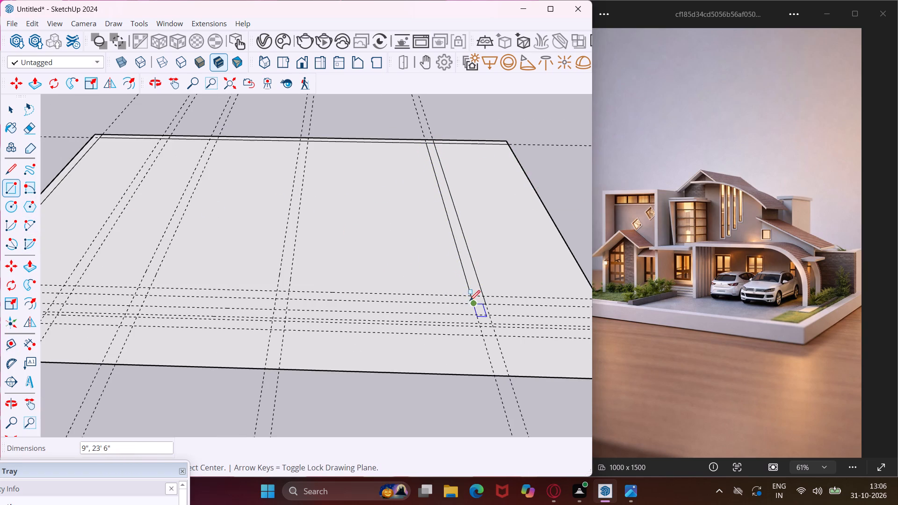
Draw a 9" by 11' 3" front wall rectangle from the far-side wall to the middle guides, with a 9" by 2' 6" return toward the front.
left_click(471, 294)
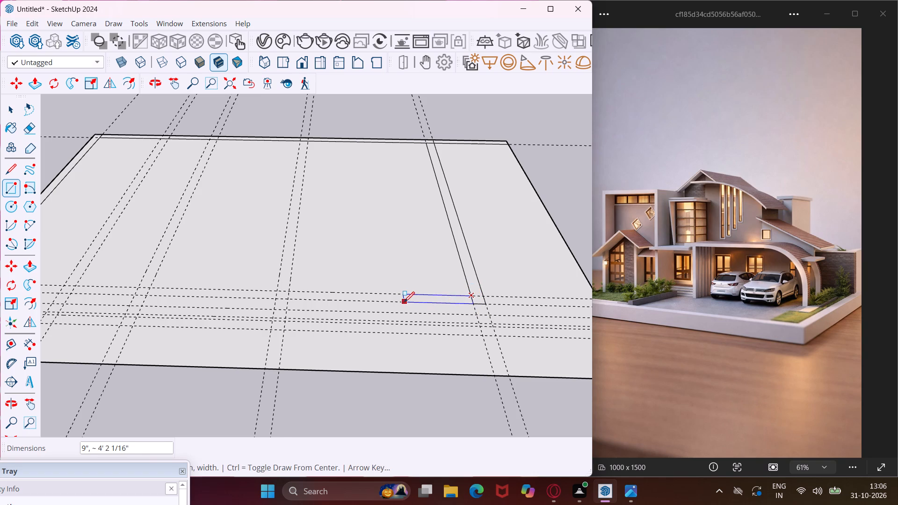
scroll(404, 302, "down", 2)
scroll(305, 302, "up", 3)
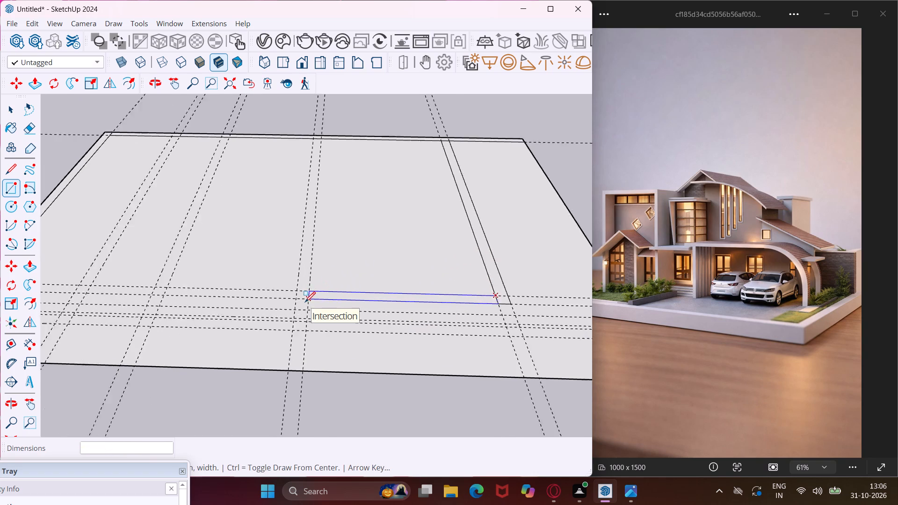
scroll(305, 302, "up", 4)
left_click(311, 299)
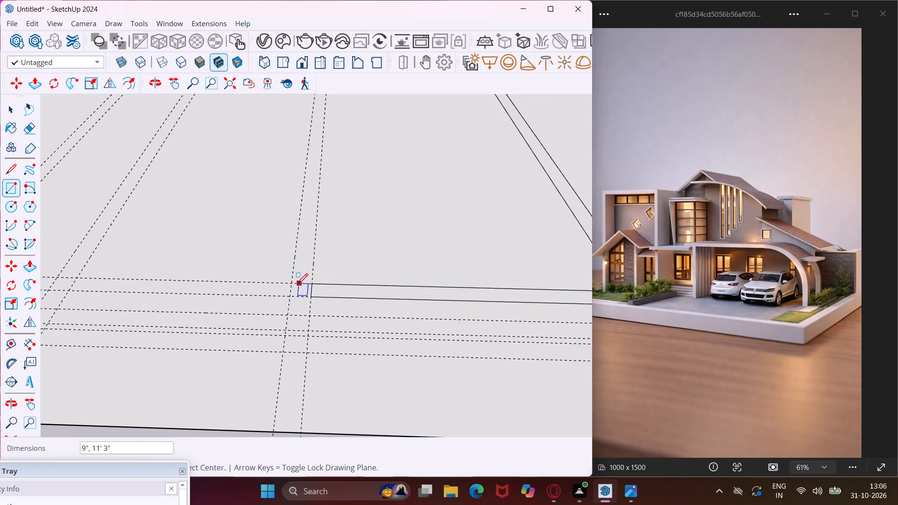
left_click(292, 283)
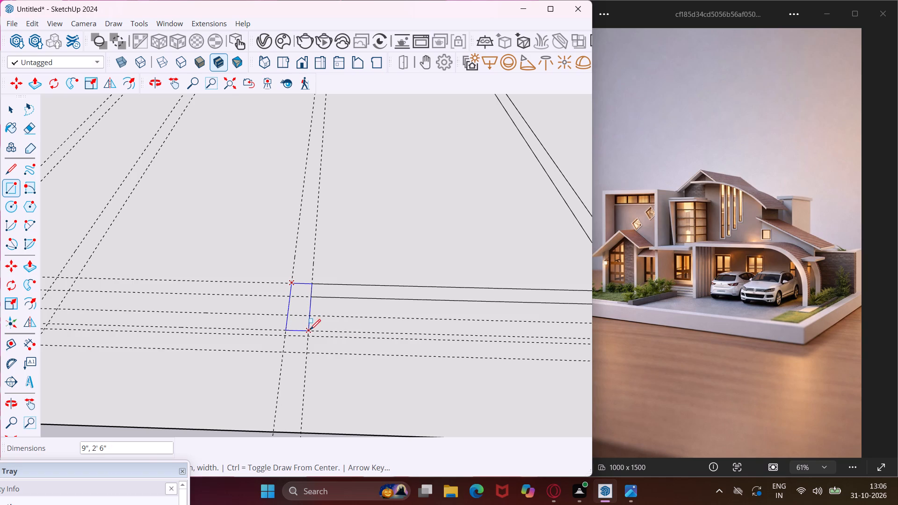
left_click(310, 330)
Draw a 9" by 19' 6" front wall rectangle from the green-axis side wall strip to the short middle return.
scroll(303, 315, "down", 9)
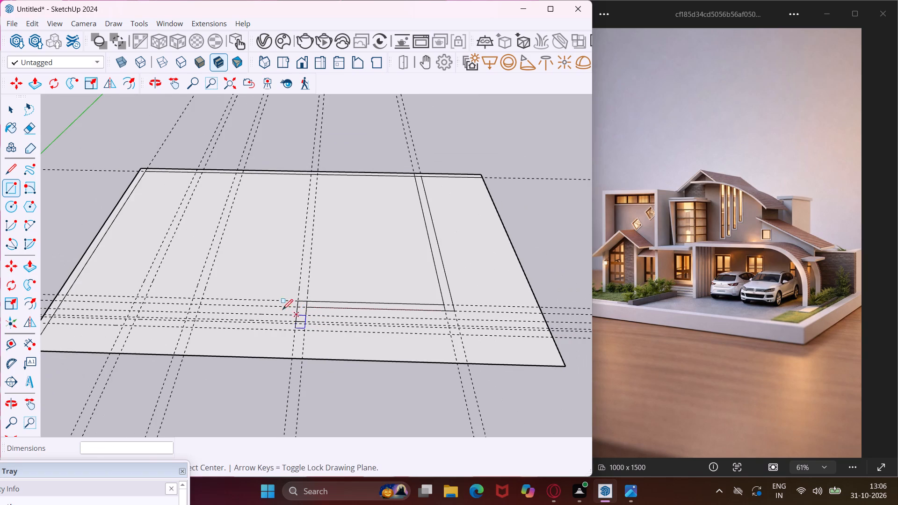
scroll(55, 307, "up", 2)
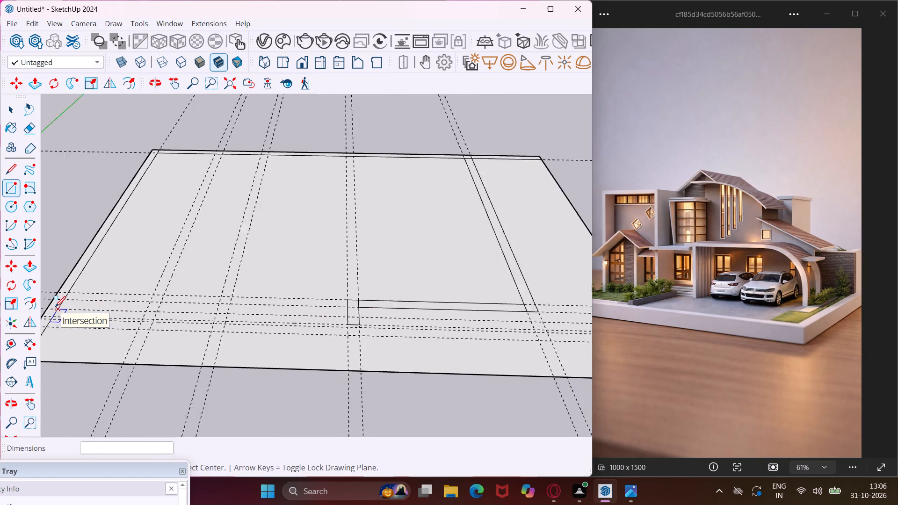
scroll(55, 307, "up", 6)
left_click(58, 311)
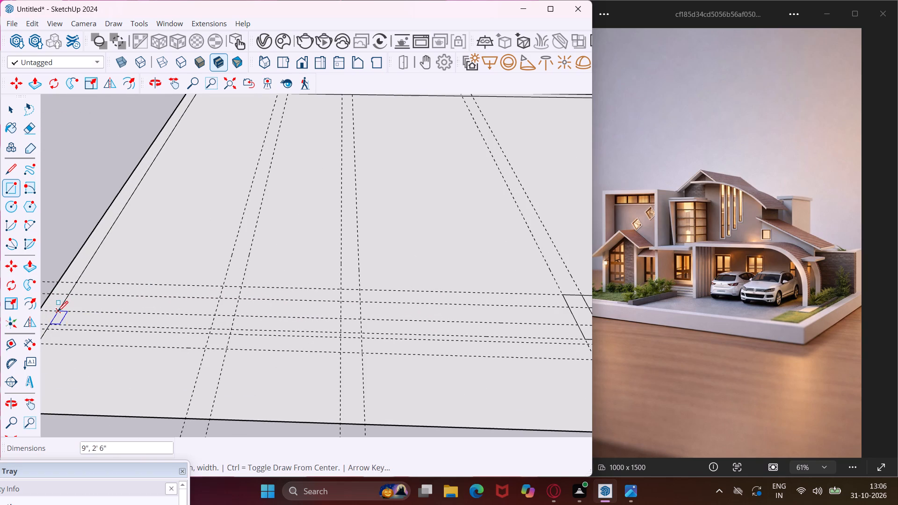
scroll(102, 337, "down", 4)
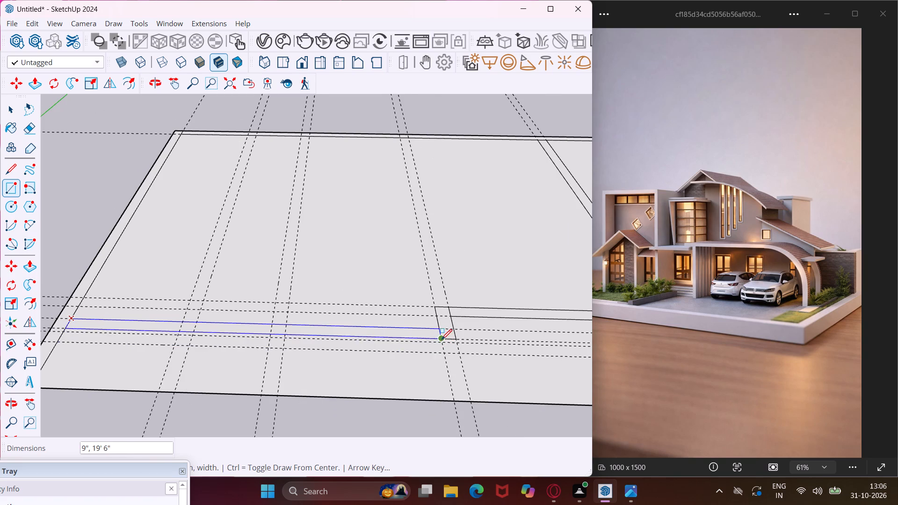
scroll(442, 339, "up", 3)
left_click(442, 339)
scroll(398, 309, "down", 5)
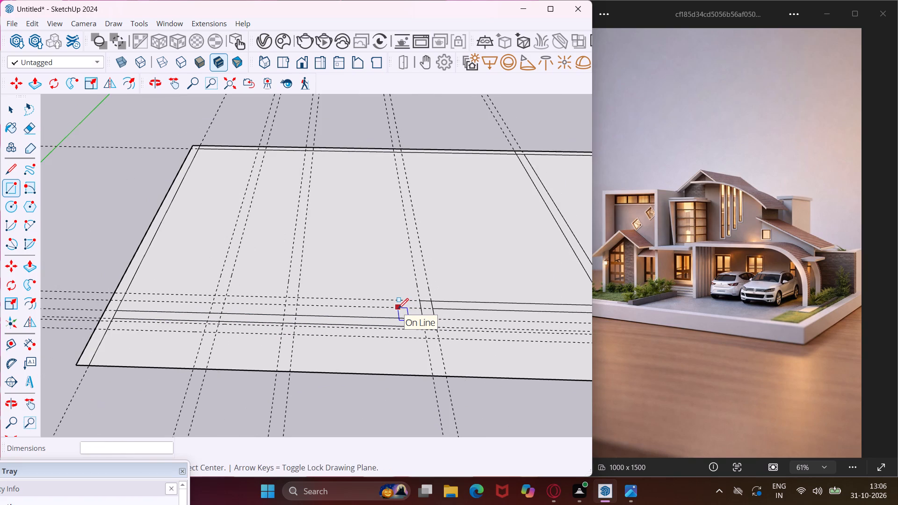
scroll(308, 302, "down", 6)
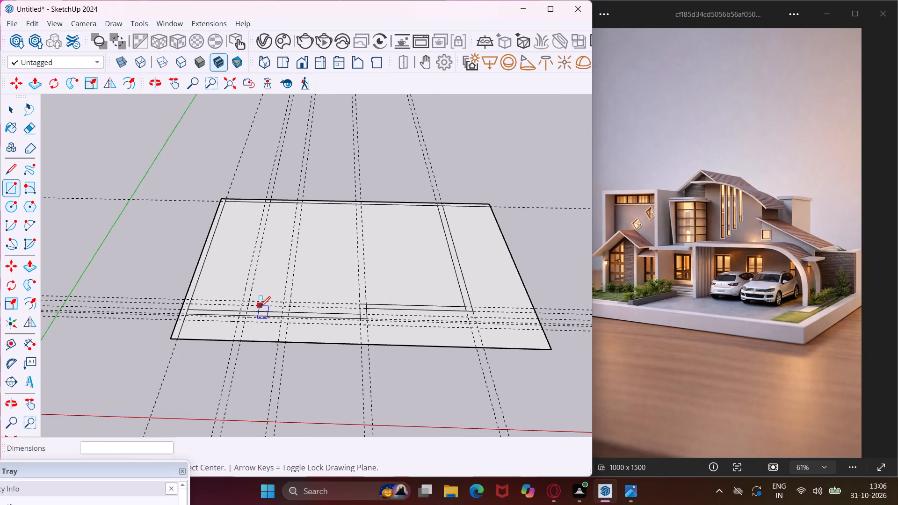
Push/Pull the 9" by 19' 6" front wall strip up 10'.
key("Escape")
key("space")
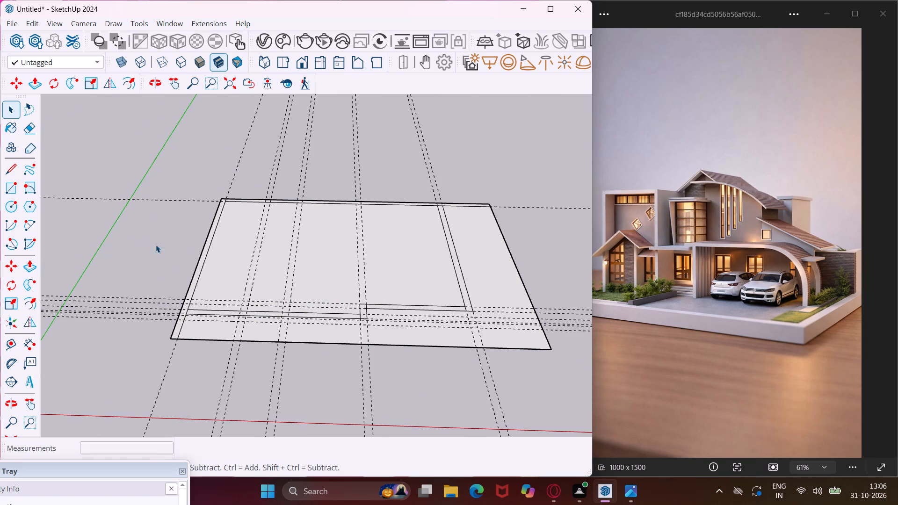
scroll(192, 268, "up", 1)
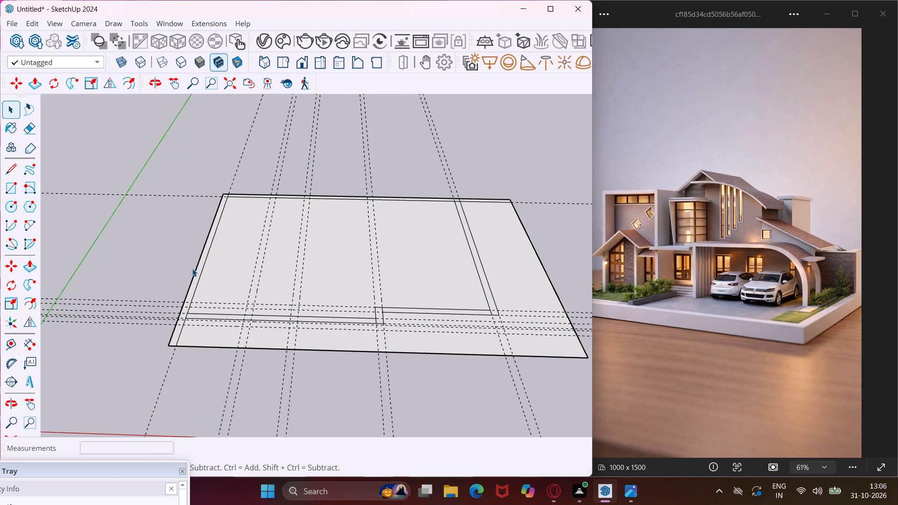
scroll(192, 268, "up", 1)
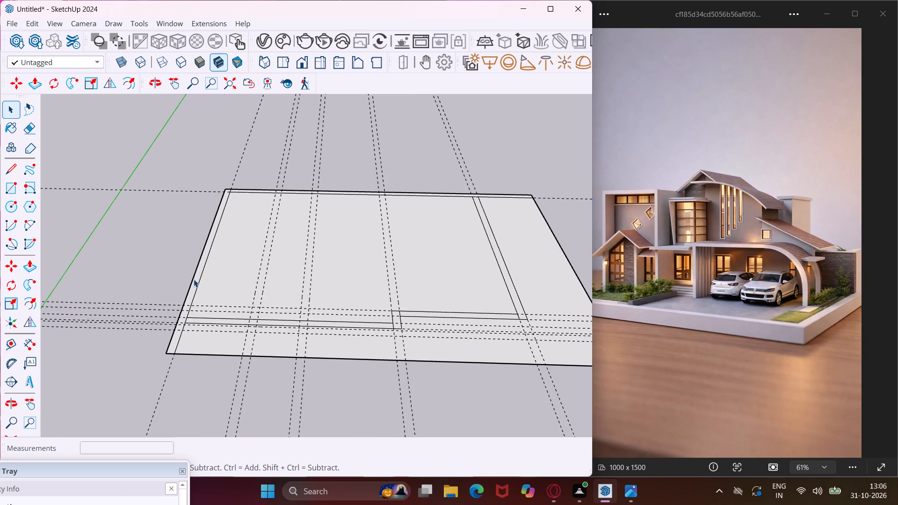
scroll(219, 316, "up", 5)
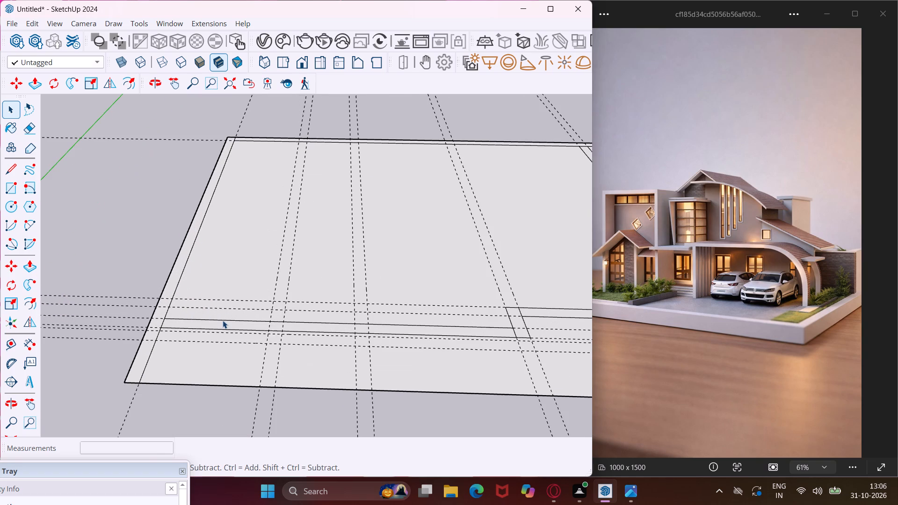
left_click(225, 321)
left_click(225, 324)
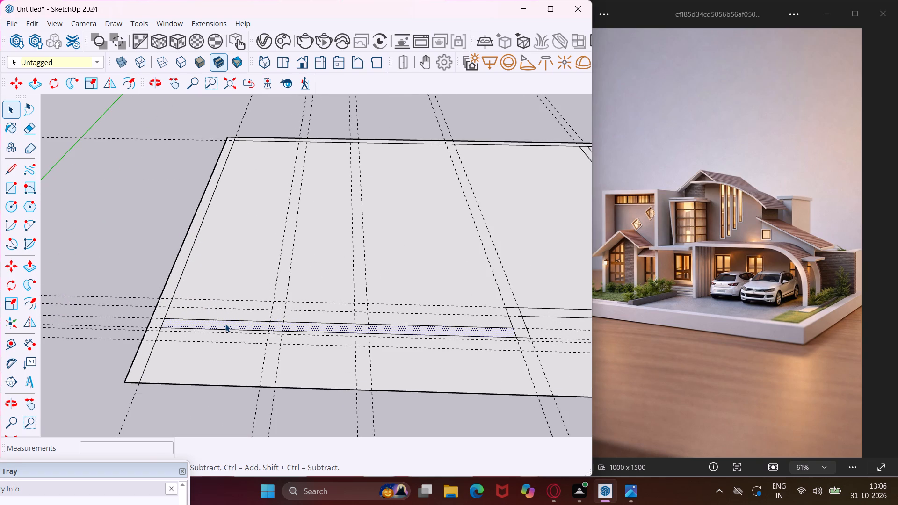
key("p")
left_click(225, 324)
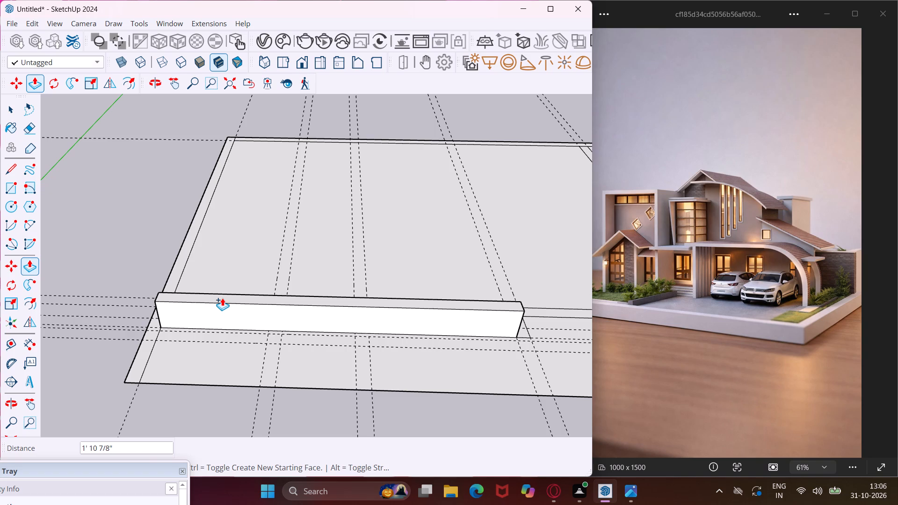
type("10'")
key("Return")
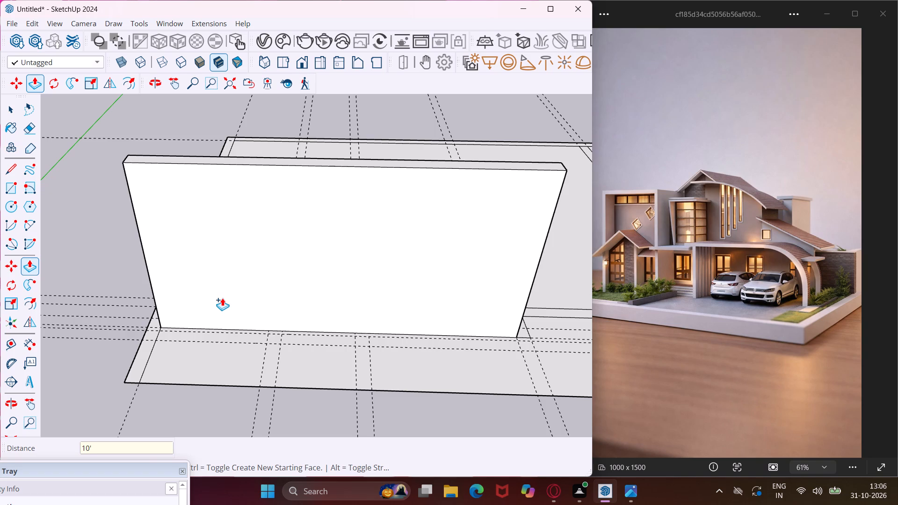
Extend the raised front wall upward by another 10' as a new section, keeping the dividing edge between storeys.
scroll(190, 290, "down", 5)
middle_click_drag(177, 285, 184, 283)
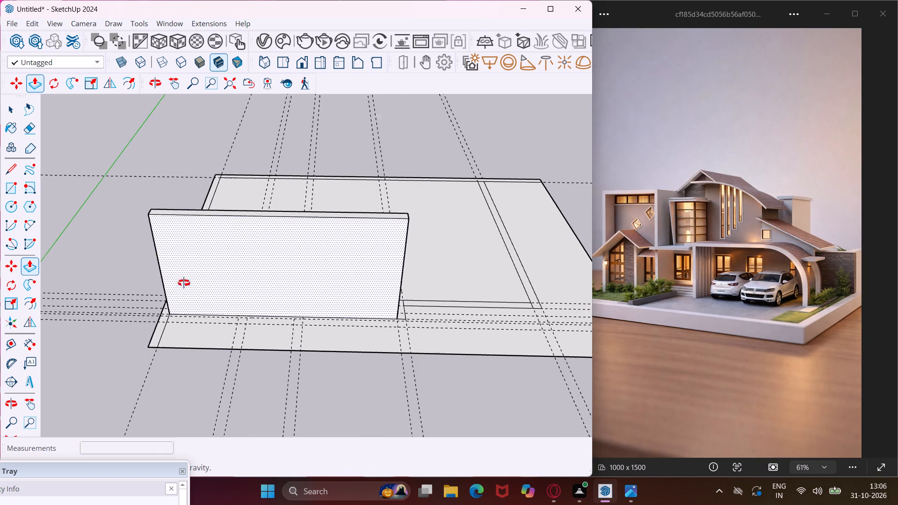
middle_click_drag(184, 283, 181, 197)
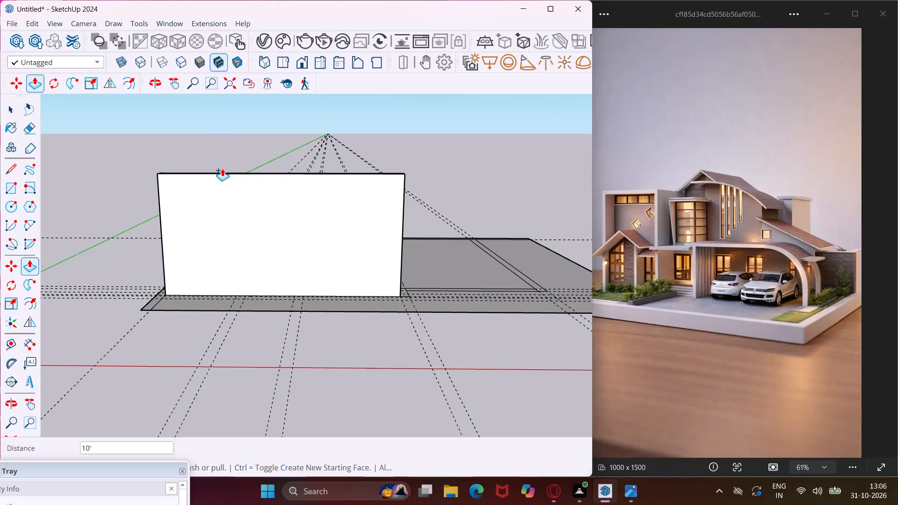
middle_click_drag(222, 168, 267, 341)
scroll(246, 270, "up", 4)
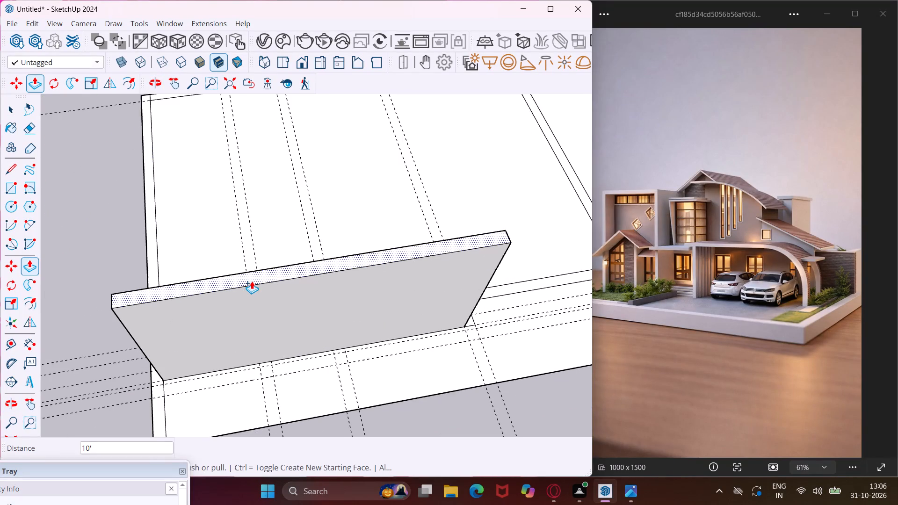
left_click(252, 280)
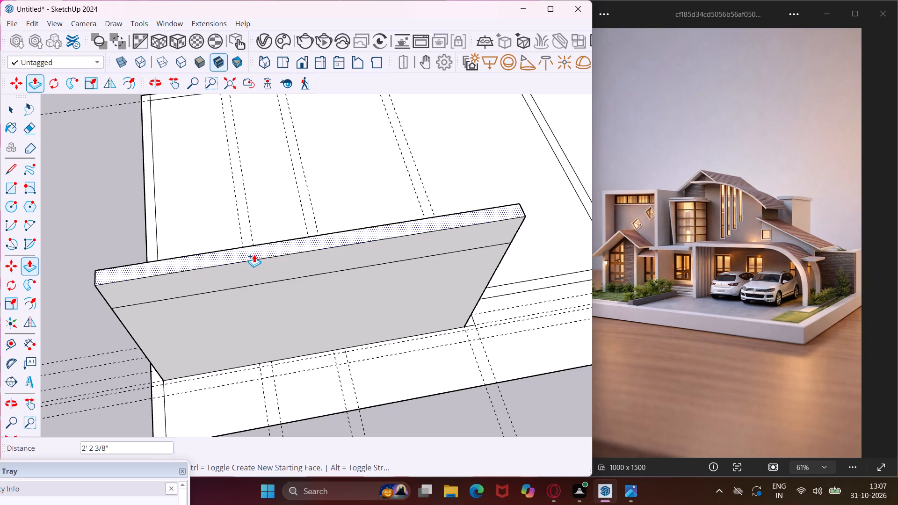
type("10'")
key("Return")
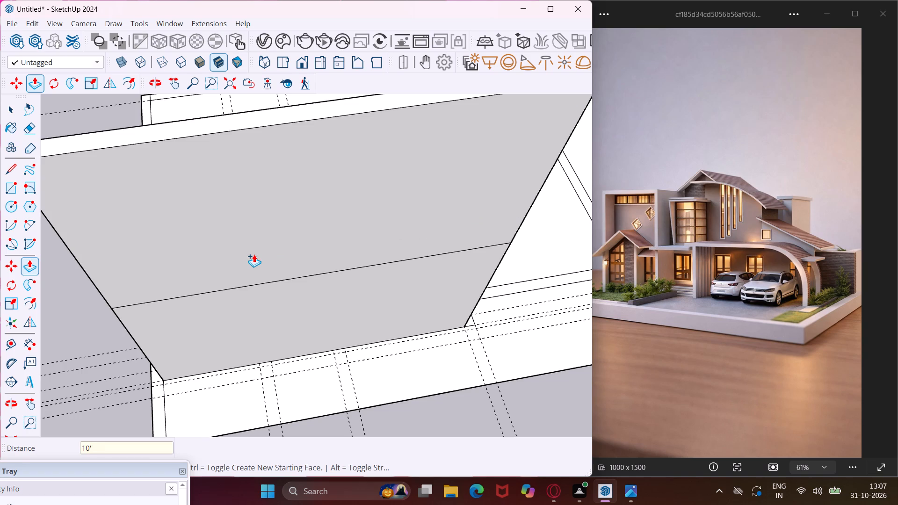
key("Escape")
key("space")
middle_click_drag(254, 254, 250, 236)
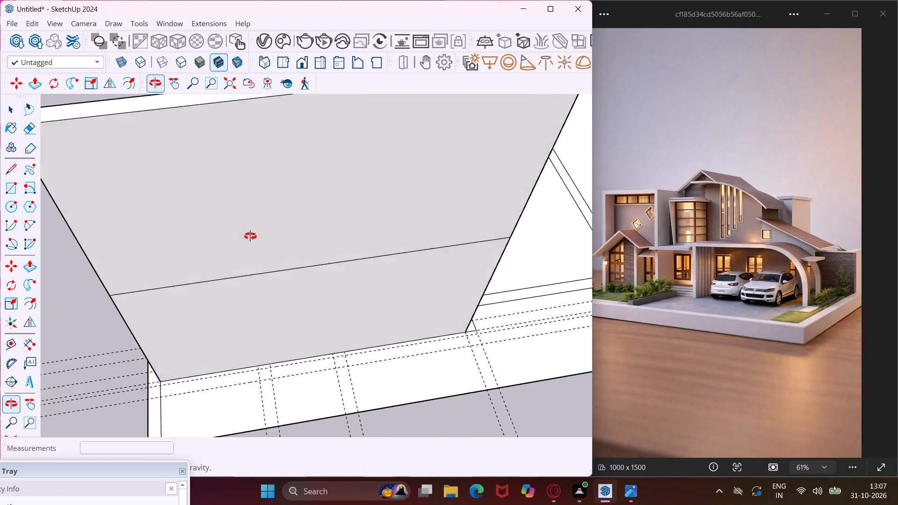
middle_click_drag(250, 236, 296, 102)
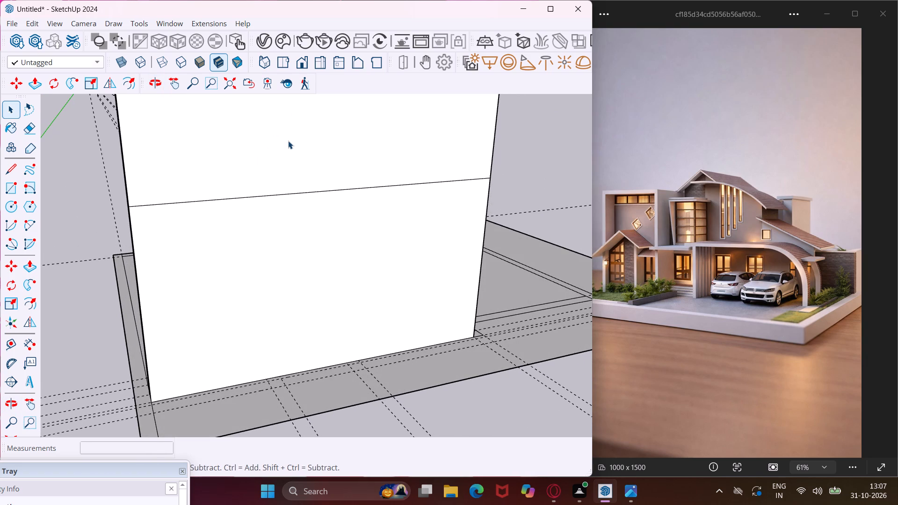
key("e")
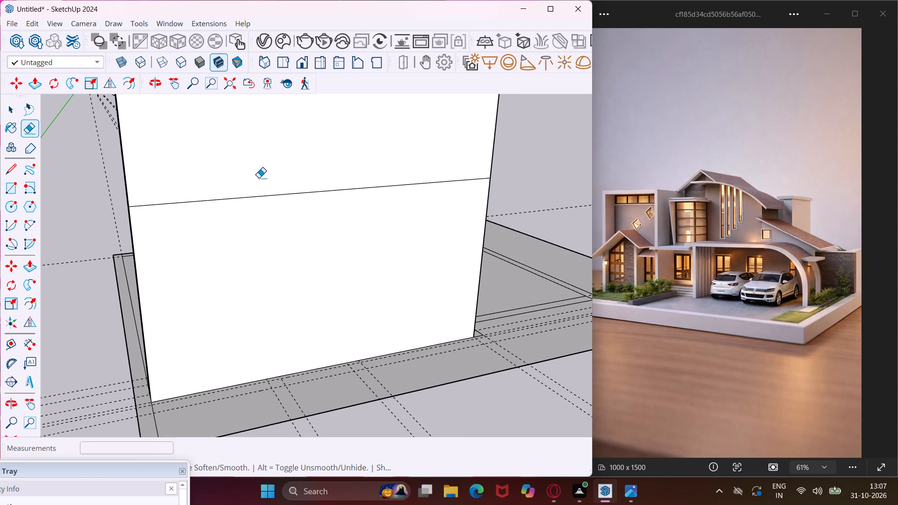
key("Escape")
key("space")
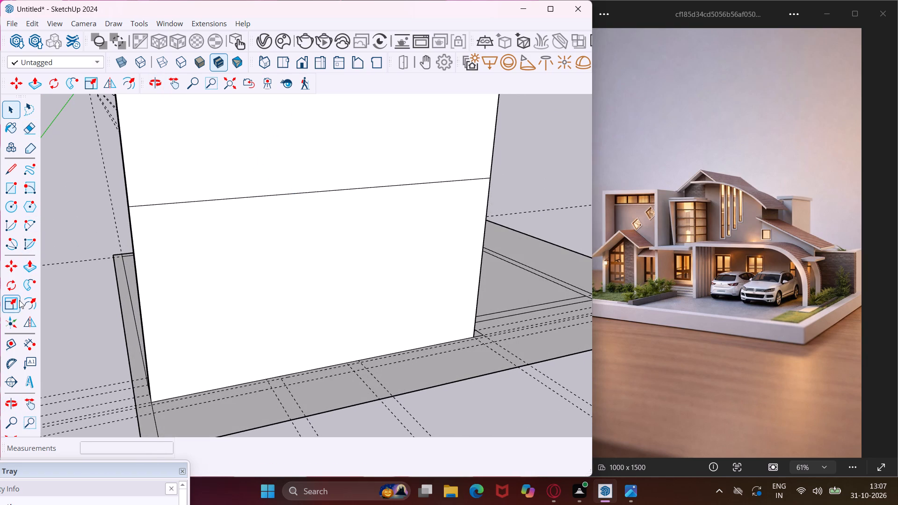
Draw two vertical 10' lines on the lower front wall face, from the pair of guides at its base up to the storey line.
left_click(17, 174)
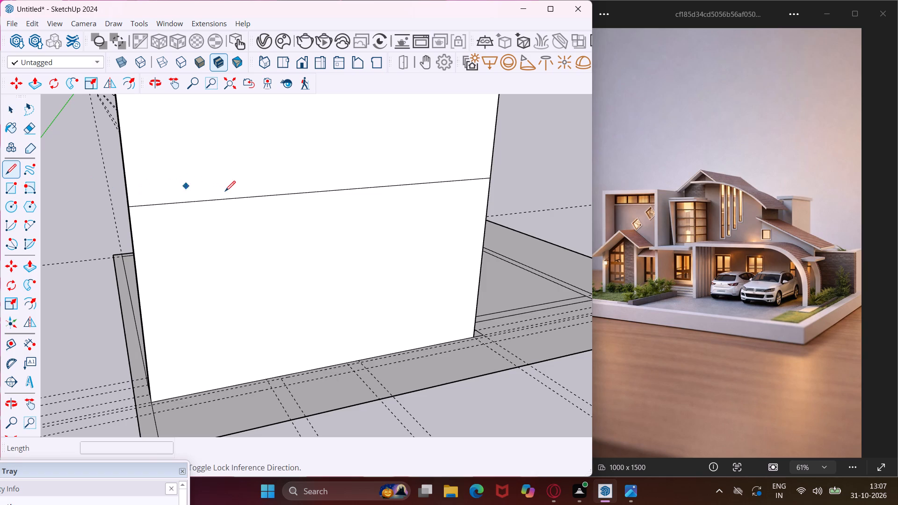
scroll(221, 193, "down", 2)
scroll(259, 349, "up", 1)
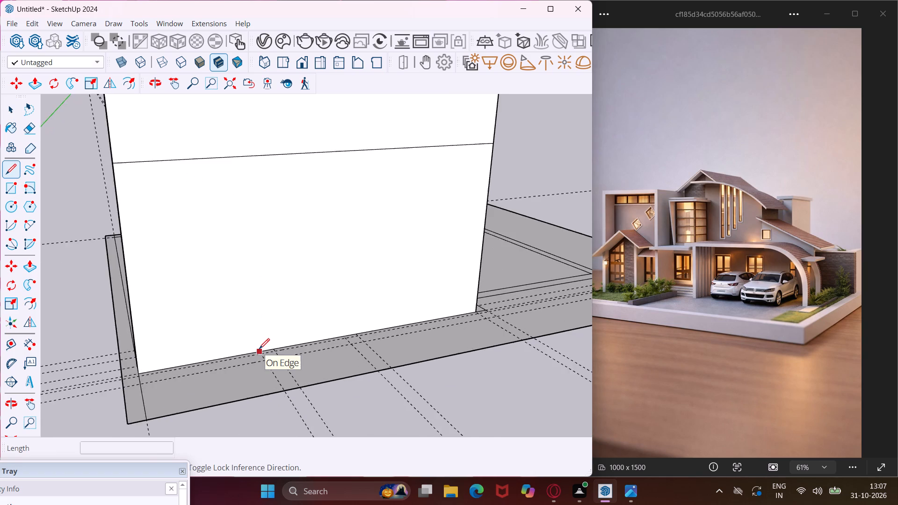
scroll(259, 349, "up", 3)
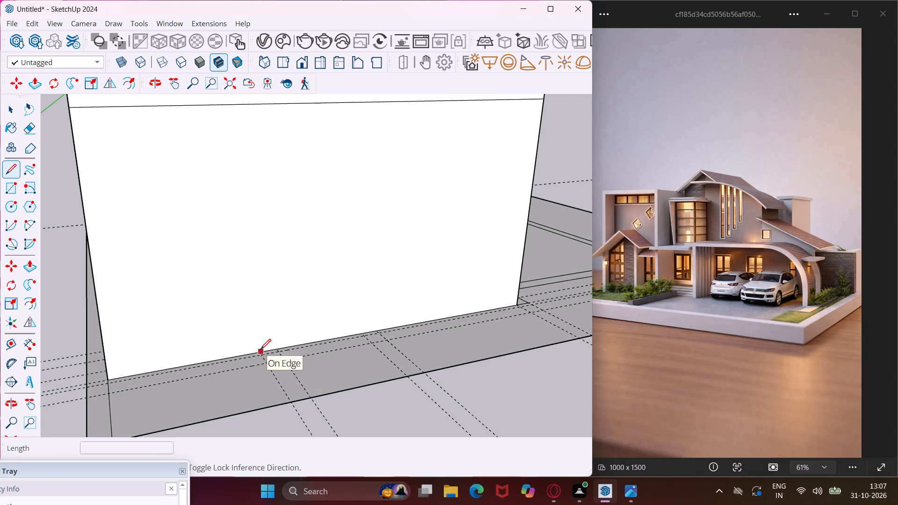
scroll(261, 349, "up", 1)
left_click(261, 349)
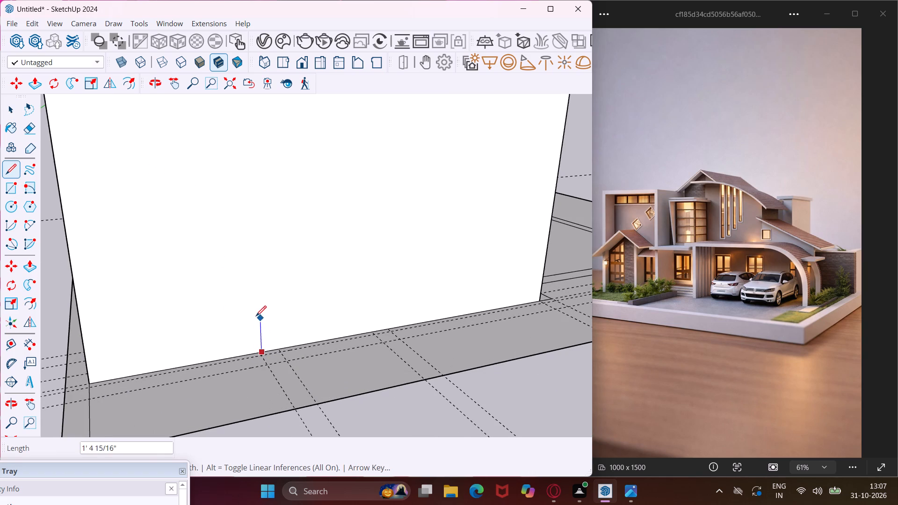
scroll(253, 298, "down", 5)
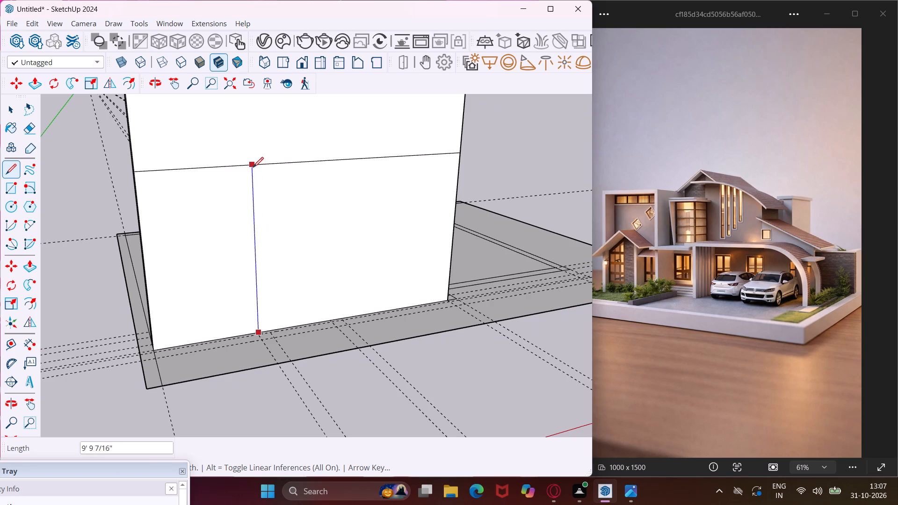
left_click(253, 166)
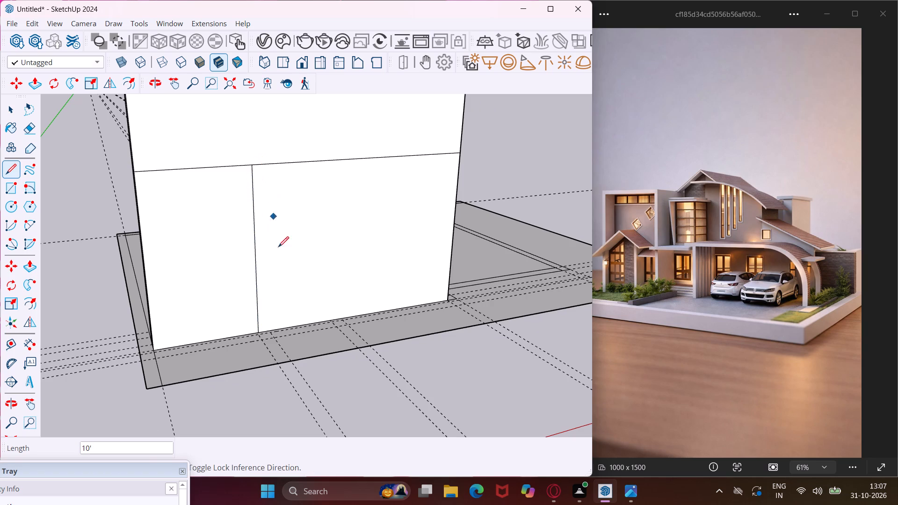
left_click(270, 330)
left_click(262, 165)
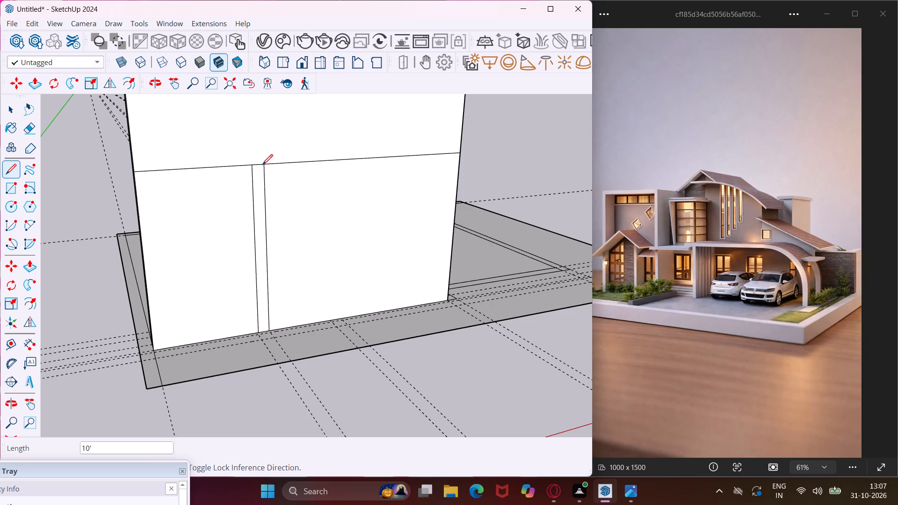
Draw a gable above the storey line: a vertical centre line about 2' high with slopes to the wall's outer corner and the second vertical line.
left_click(196, 167)
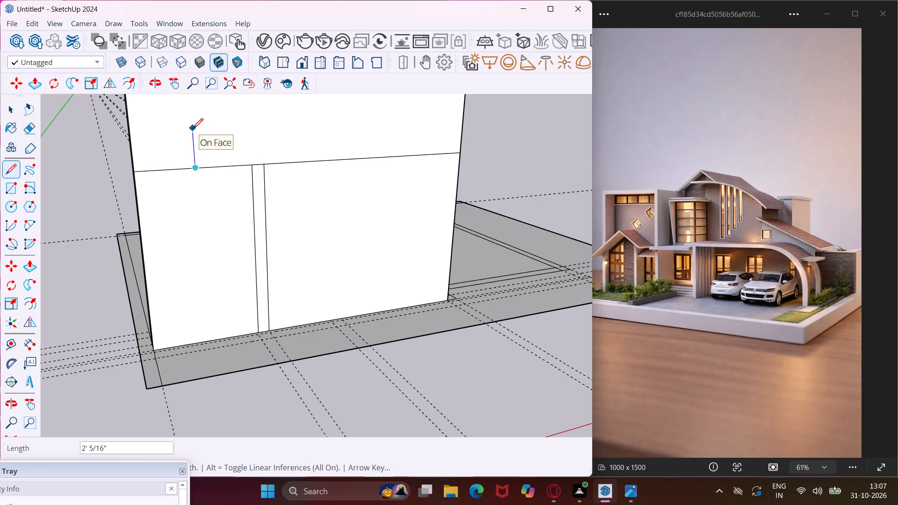
left_click(193, 124)
left_click(190, 124)
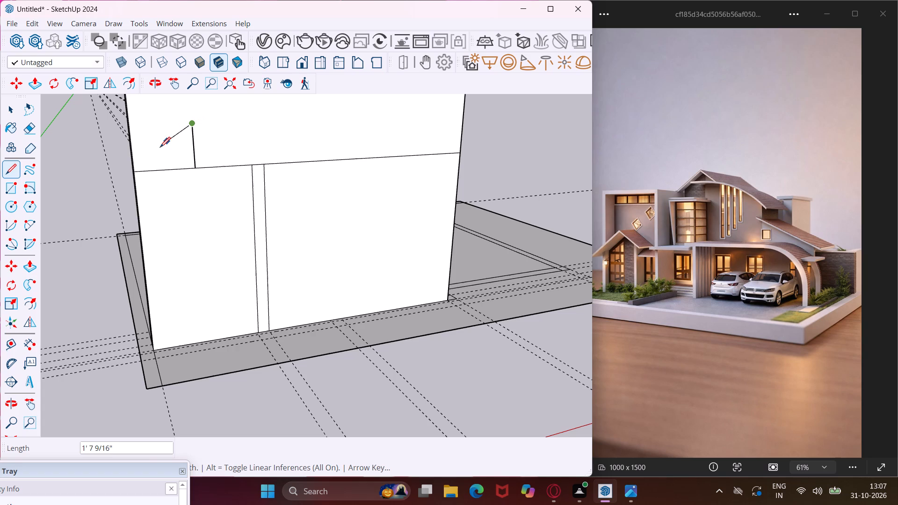
left_click(134, 168)
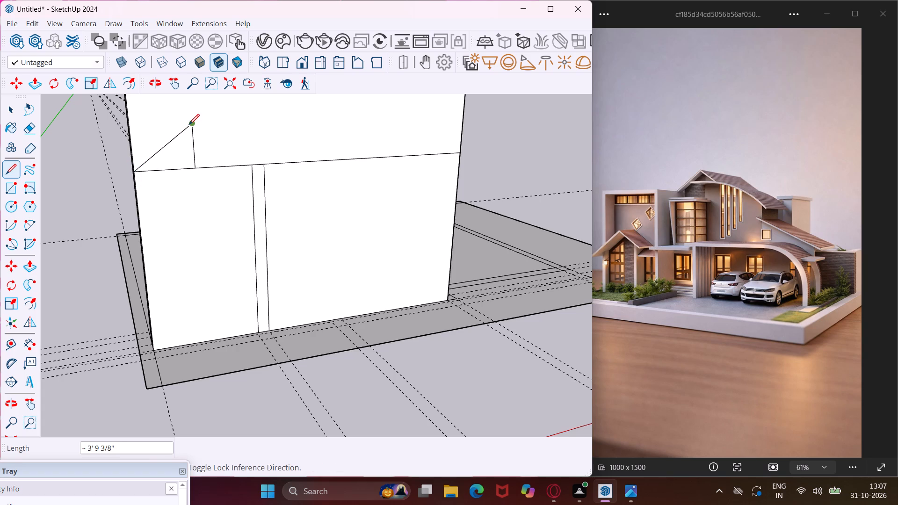
left_click(189, 124)
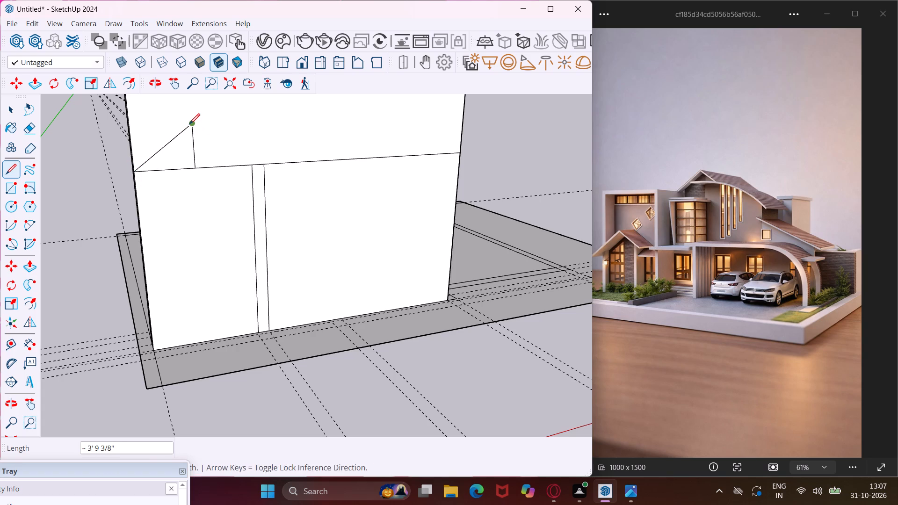
left_click(264, 163)
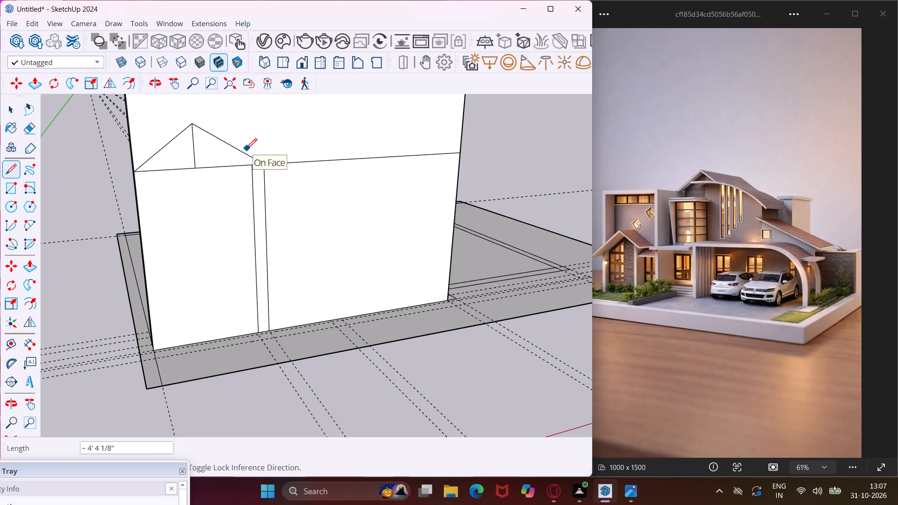
key("Escape")
key("space")
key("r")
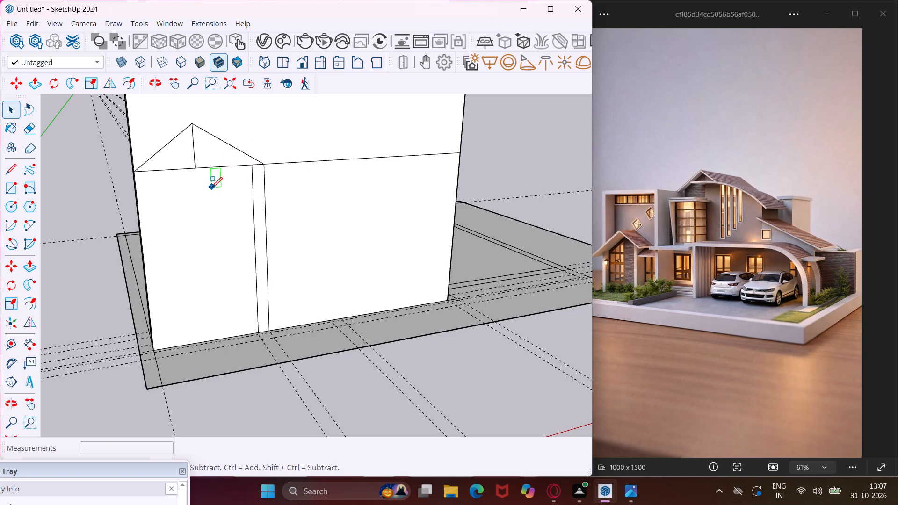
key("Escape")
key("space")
Erase the gable's sloped line that runs to the wall's outer corner.
key("e")
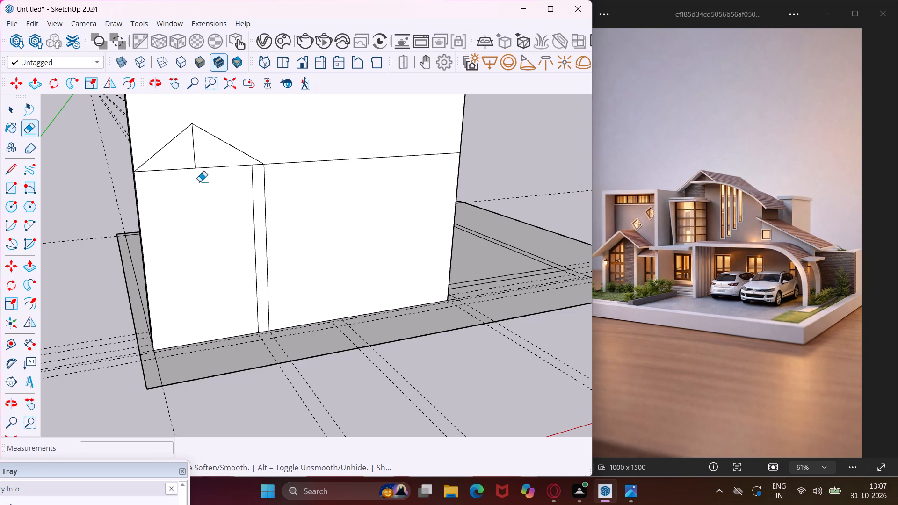
left_click(160, 151)
key("Escape")
key("space")
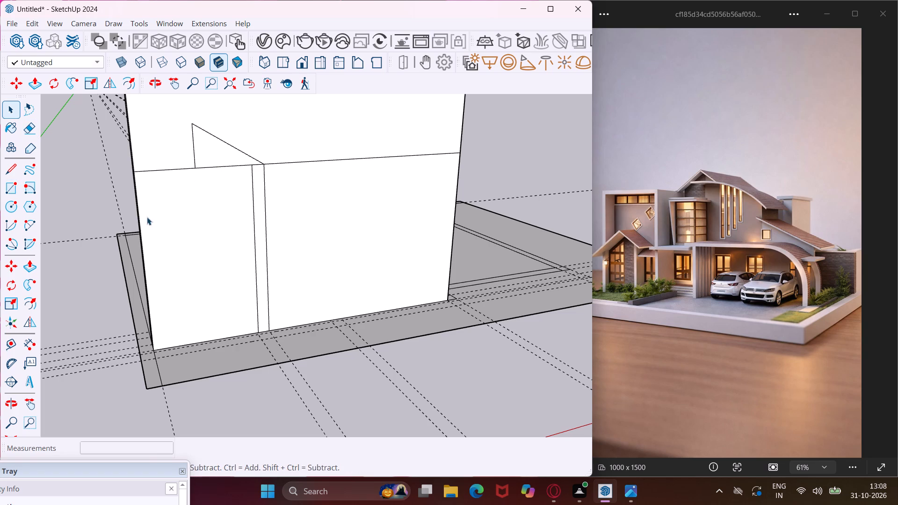
Push/Pull the lower storey's narrow end face of the front wall outward 9" to the base's side edge.
middle_click_drag(147, 217, 279, 242)
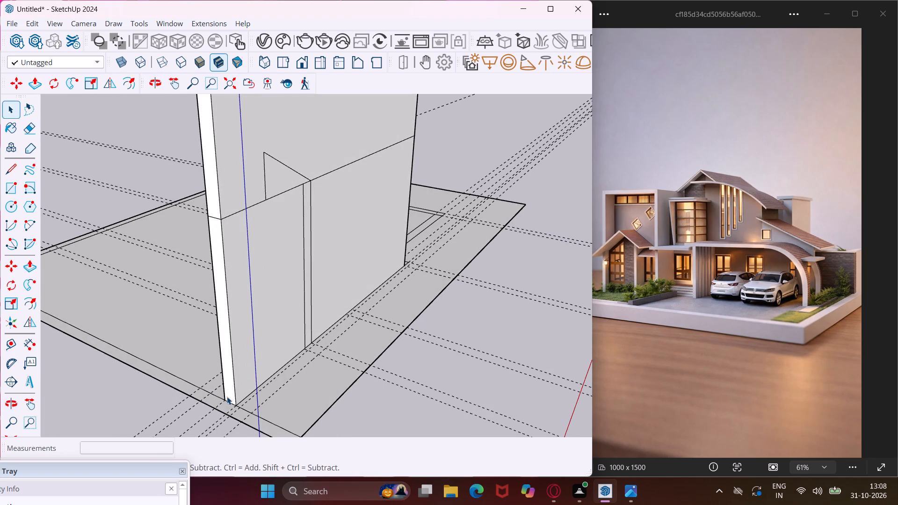
left_click(228, 390)
key("p")
left_click(228, 390)
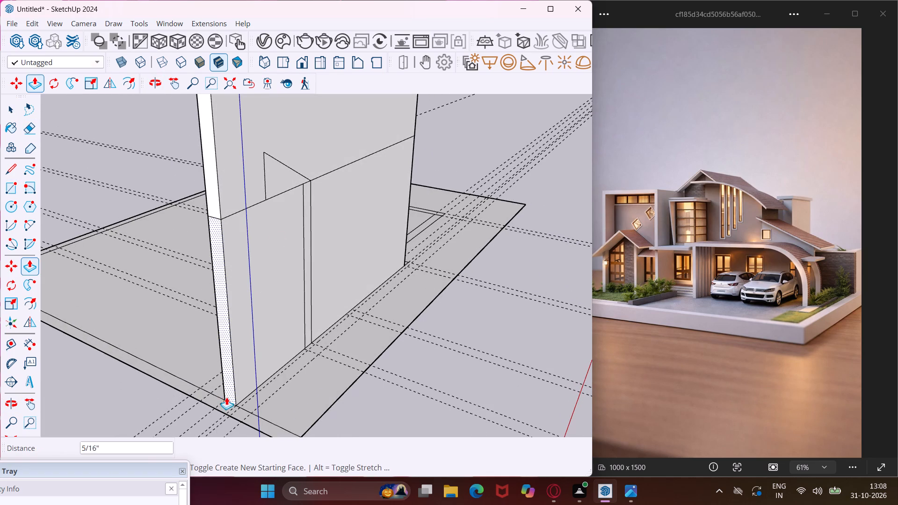
left_click(224, 415)
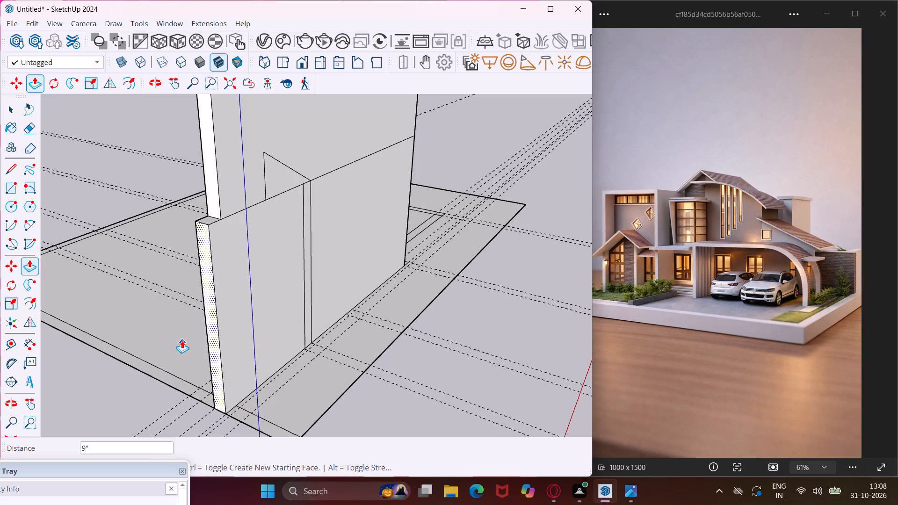
Push/Pull the upper storey's narrow end face of the front wall outward 9", flush with the lower storey's end face.
key("Escape")
left_click(212, 206)
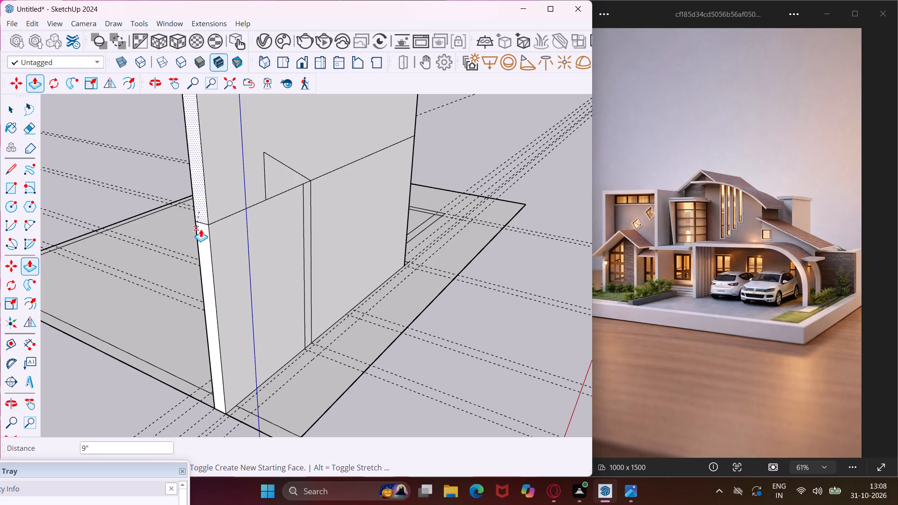
left_click(201, 229)
key("Escape")
key("space")
middle_click_drag(217, 252, 203, 258)
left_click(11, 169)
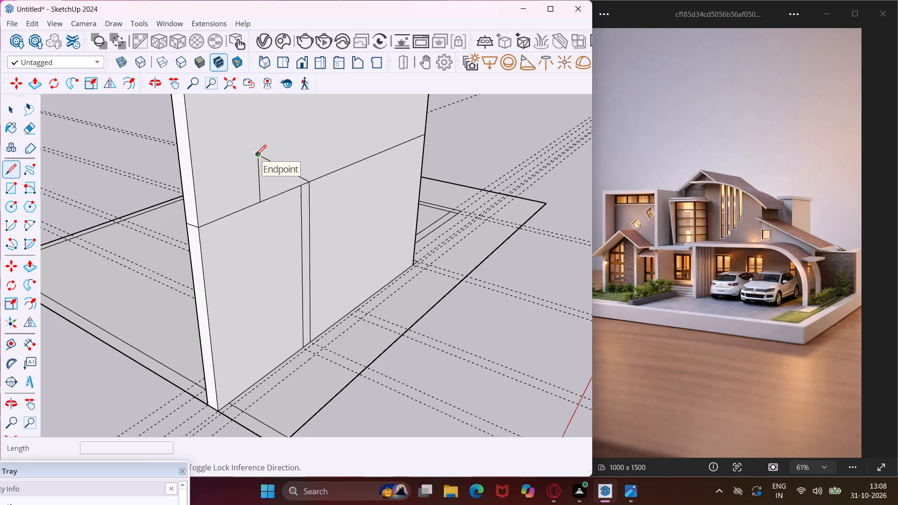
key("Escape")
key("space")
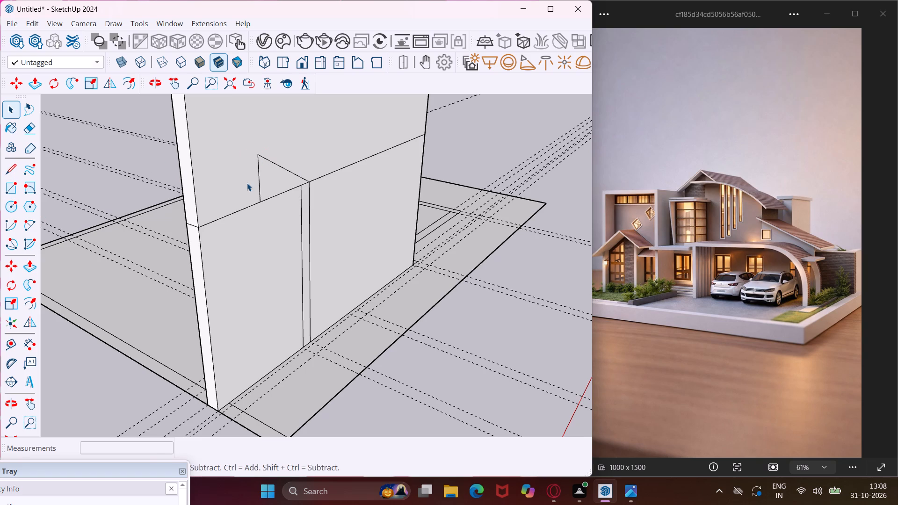
Erase the gable's centre line and its remaining sloped line above the storey line.
key("e")
left_click_drag(247, 187, 271, 157)
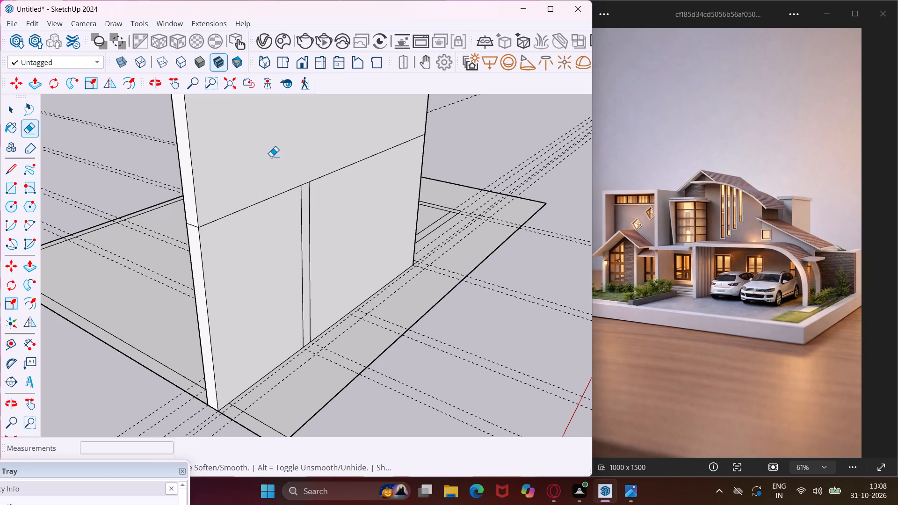
key("Escape")
key("space")
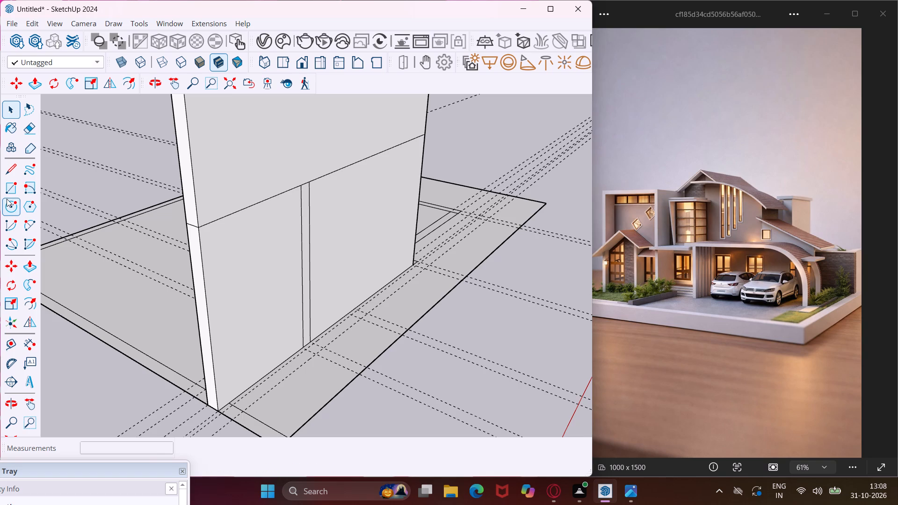
Draw a vertical 10' line near the front wall's outer corner, from the guide at its base up to the storey line.
left_click(15, 166)
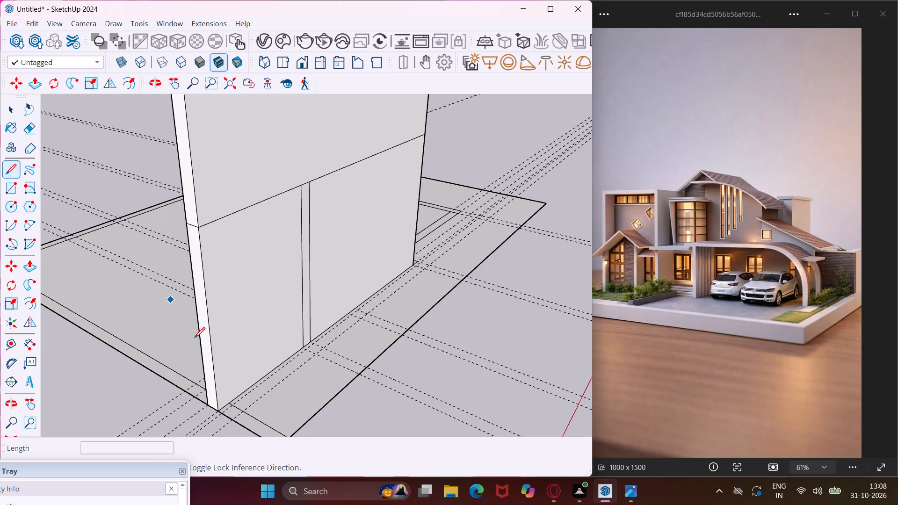
left_click(232, 402)
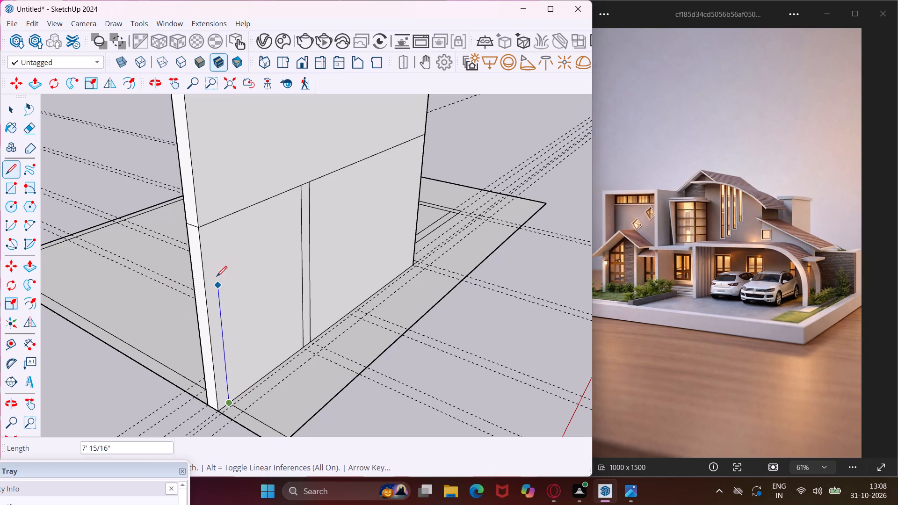
left_click(211, 222)
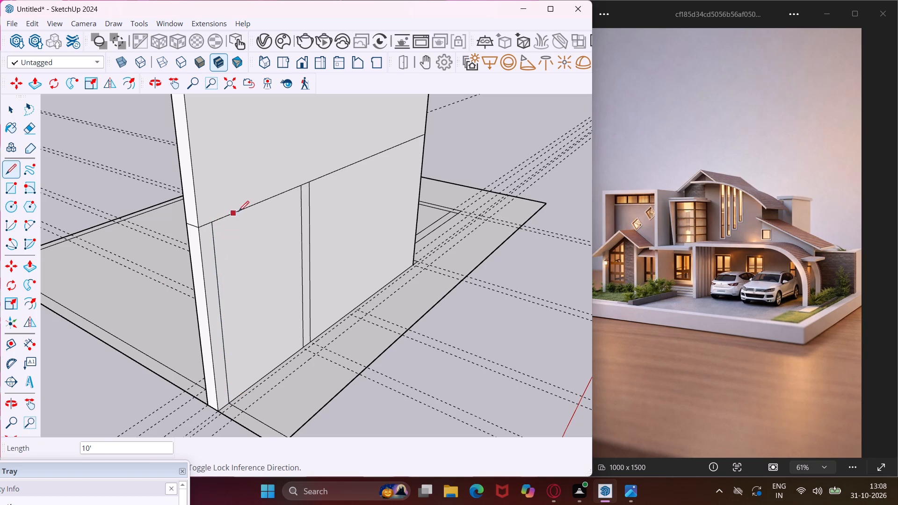
Redraw the gable: a vertical centre line about 3' 3" above the storey line, with slopes to the wall's outer corner and the farthest vertical line.
left_click(261, 202)
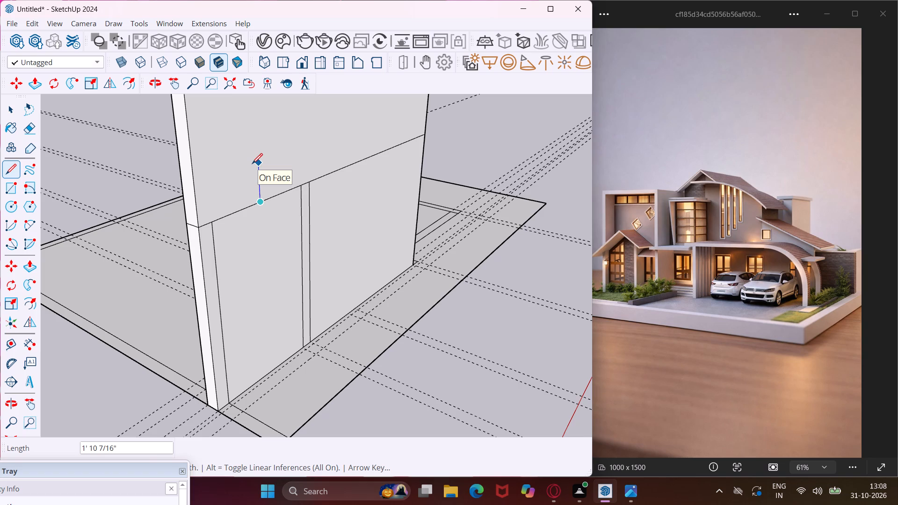
scroll(252, 153, "down", 5)
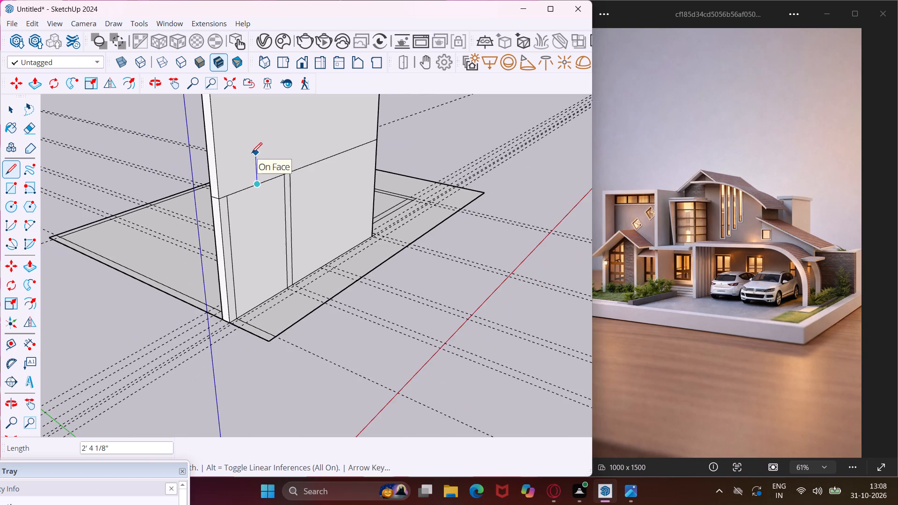
scroll(252, 153, "down", 4)
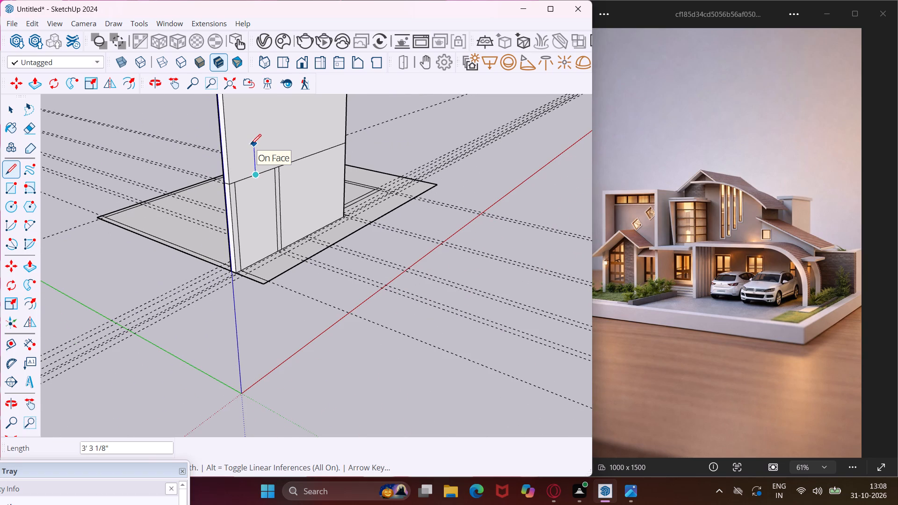
scroll(251, 144, "up", 3)
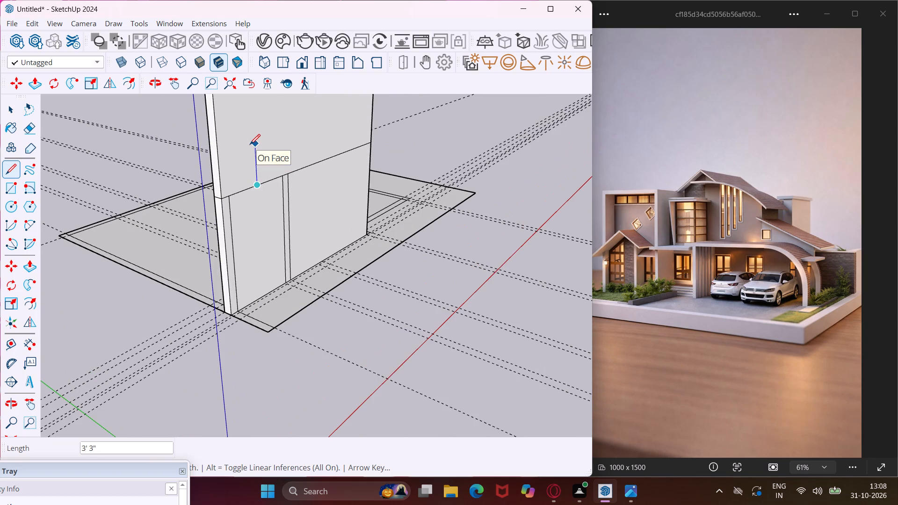
left_click(250, 144)
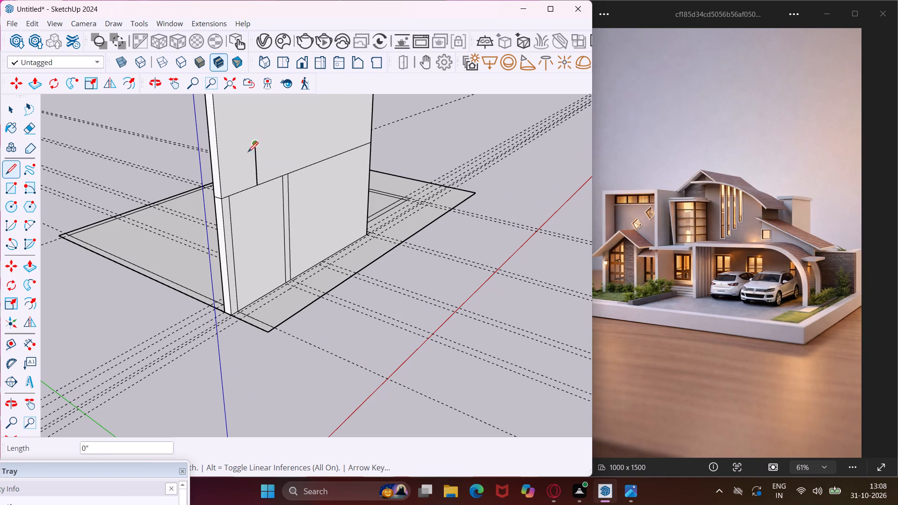
left_click(219, 198)
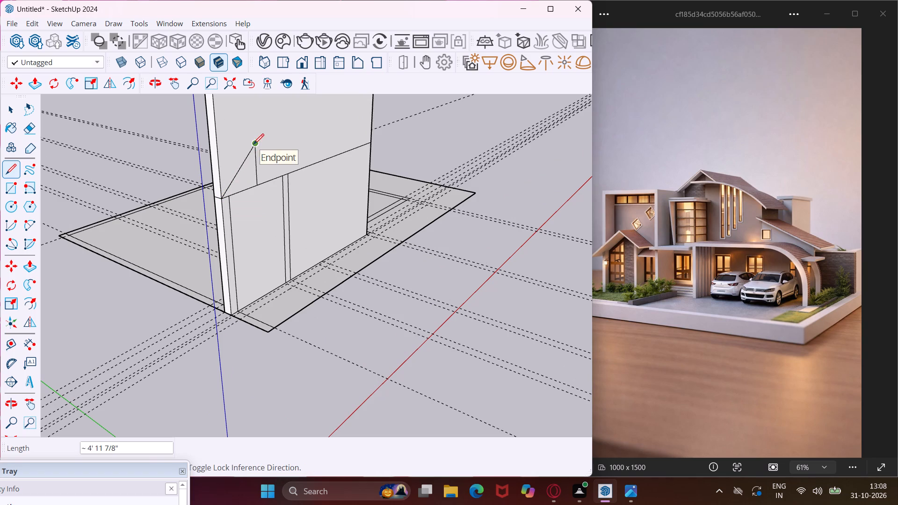
left_click(253, 144)
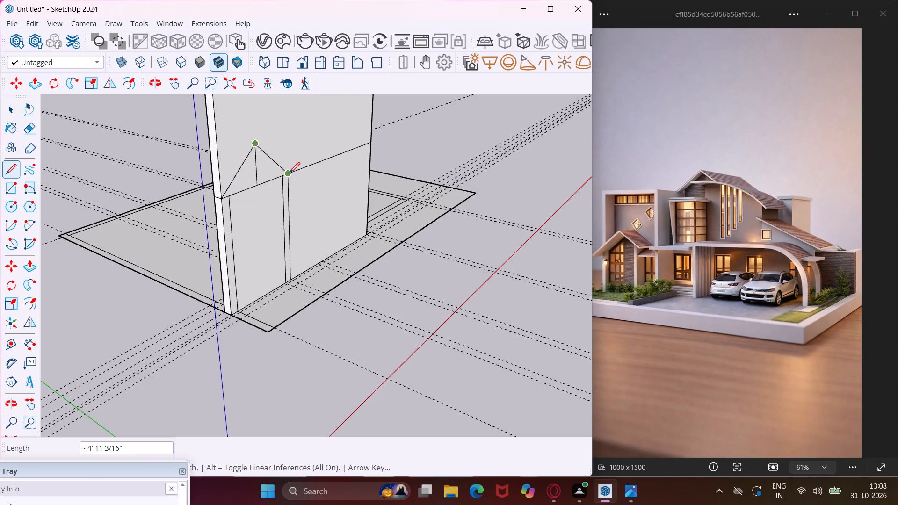
left_click(290, 173)
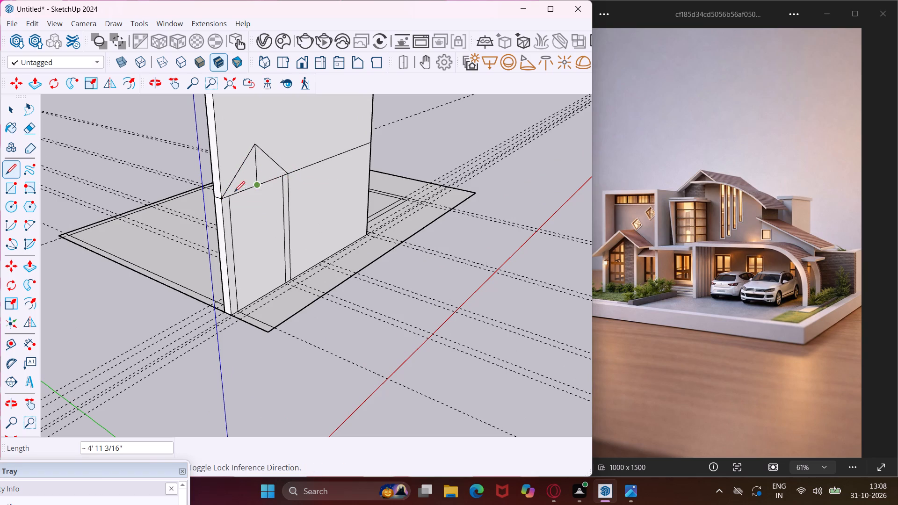
Draw short lines from the gable's feet: about 1' 6" along the green axis at the inner foot, about 1' 1" extending the slope at the outer corner.
scroll(221, 199, "up", 2)
middle_click_drag(221, 199, 136, 225)
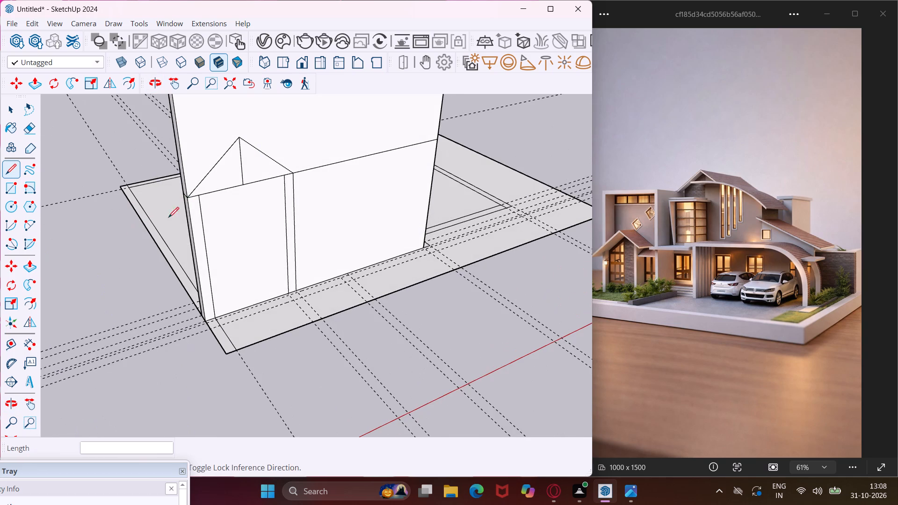
scroll(289, 170, "up", 4)
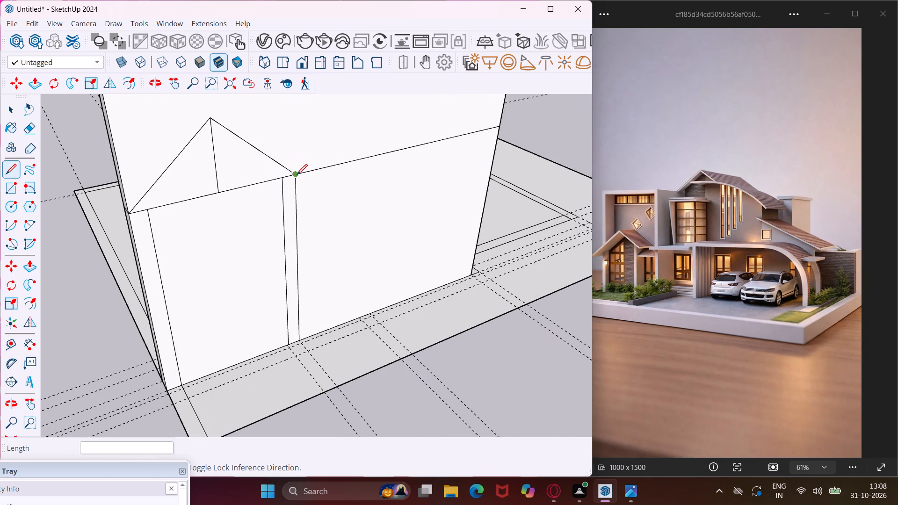
left_click(295, 174)
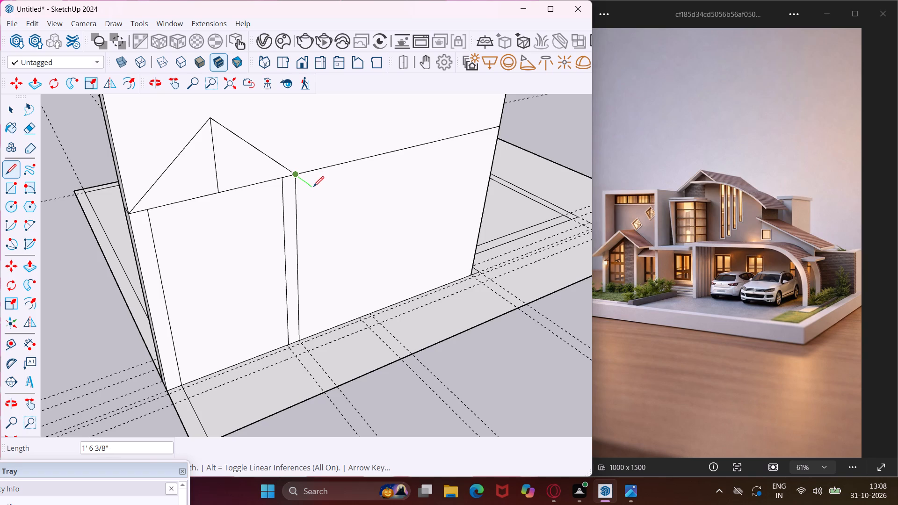
left_click(313, 187)
key("Escape")
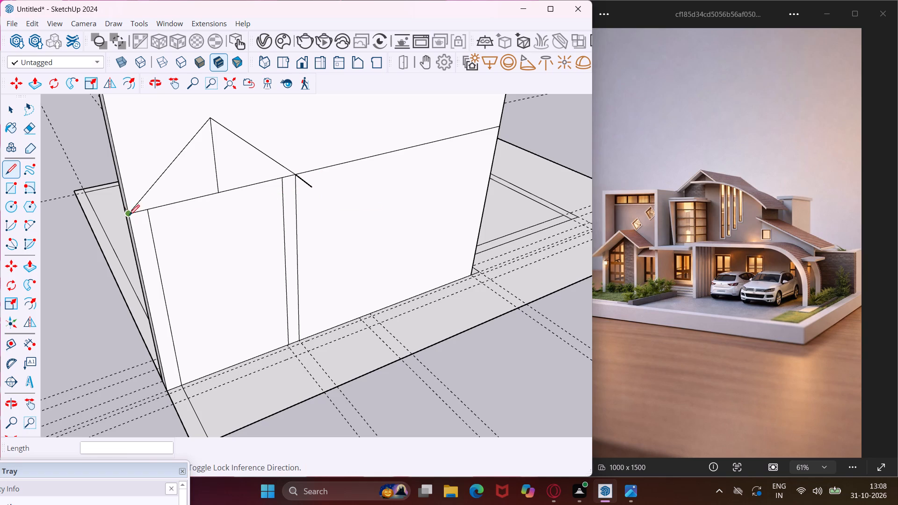
left_click(129, 213)
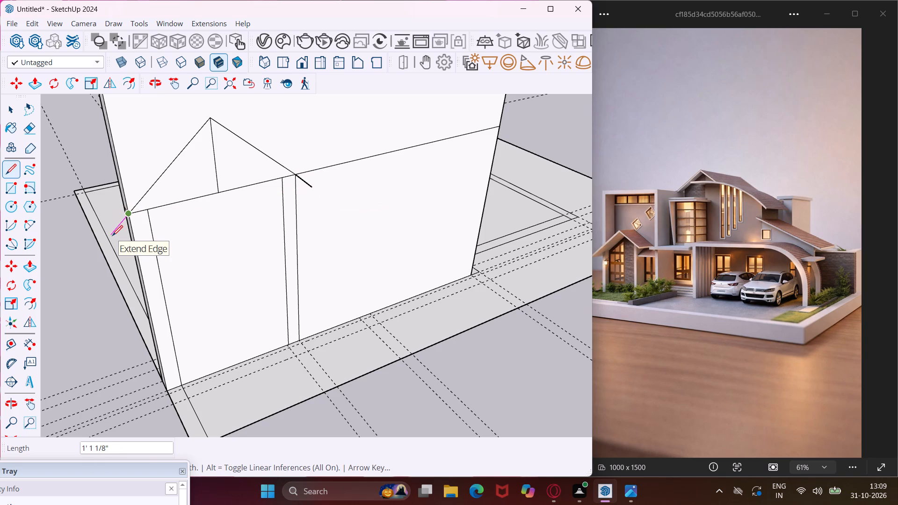
left_click(112, 236)
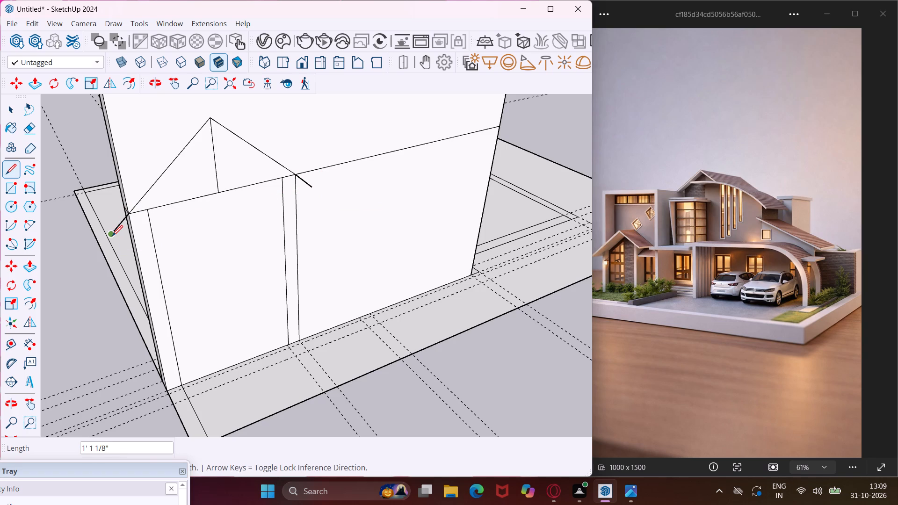
key("Escape")
key("space")
Copy the gable's outer sloped line 4" straight up from the peak.
scroll(212, 117, "up", 7)
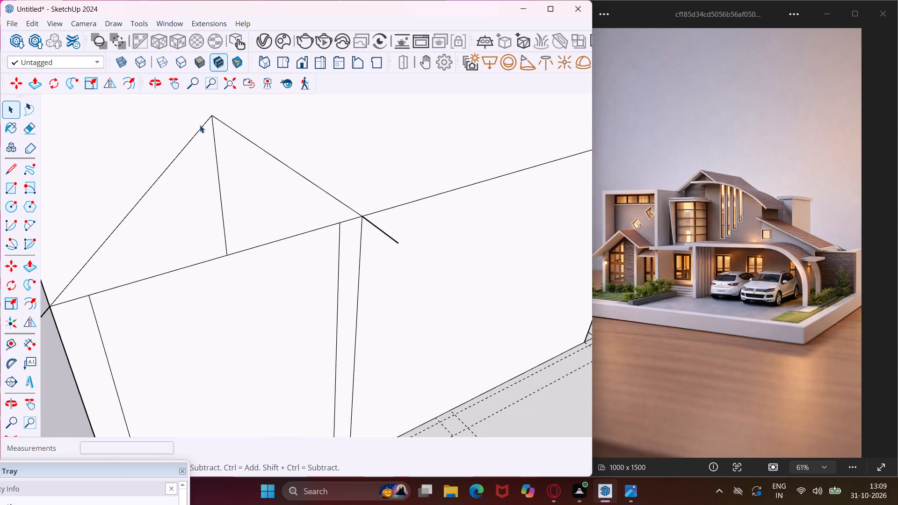
left_click(200, 129)
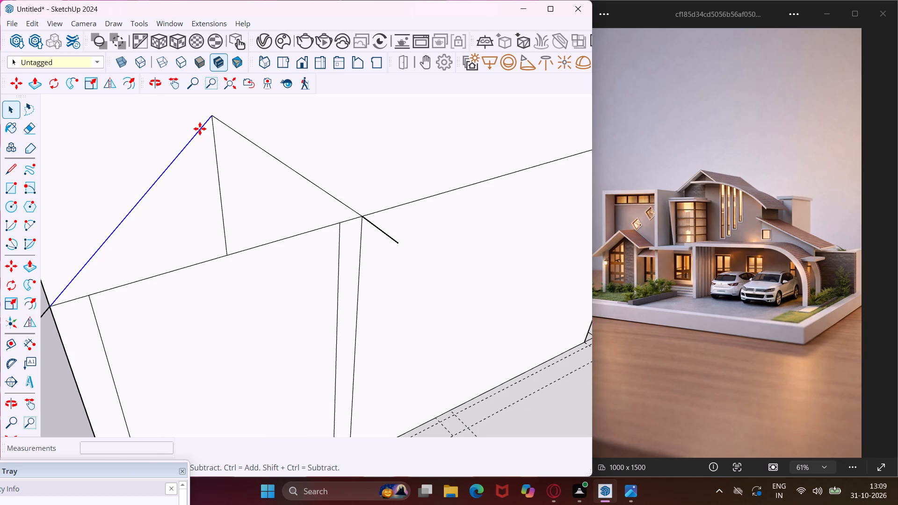
key("m")
scroll(216, 112, "up", 4)
left_click(210, 117)
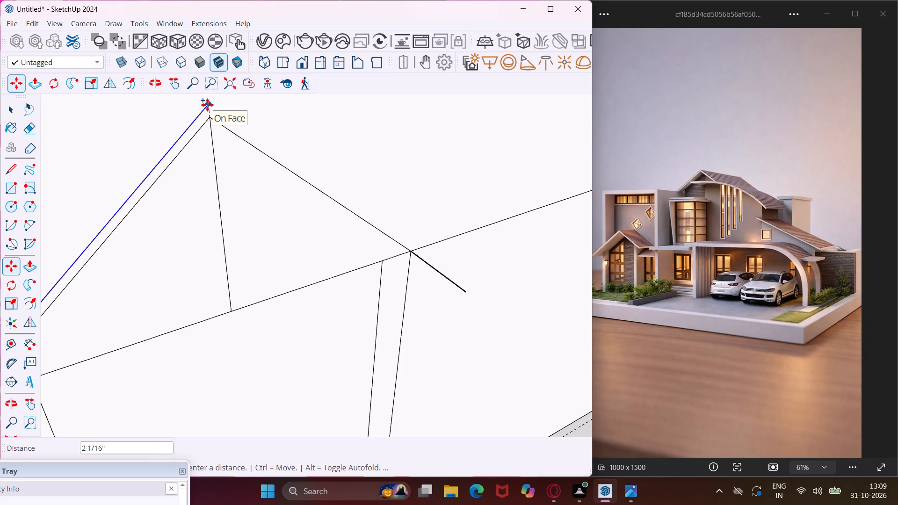
type("4\"")
key("Return")
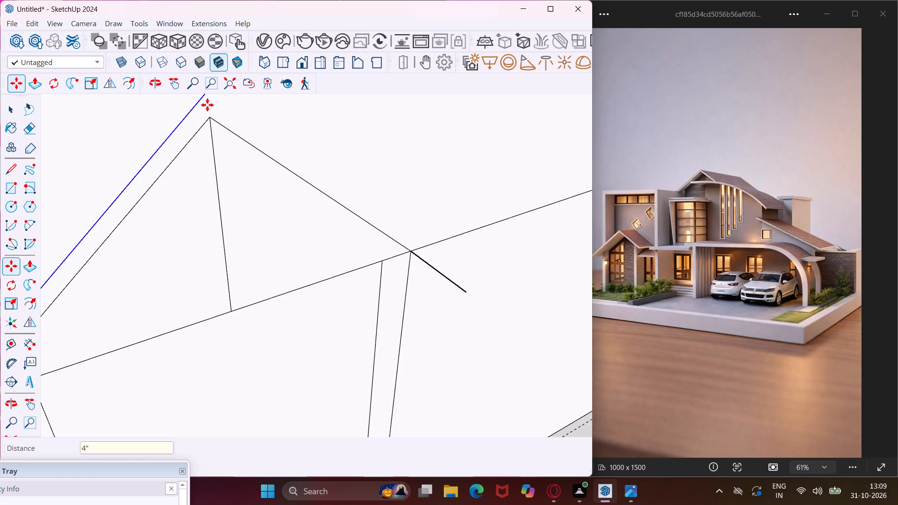
scroll(201, 121, "down", 4)
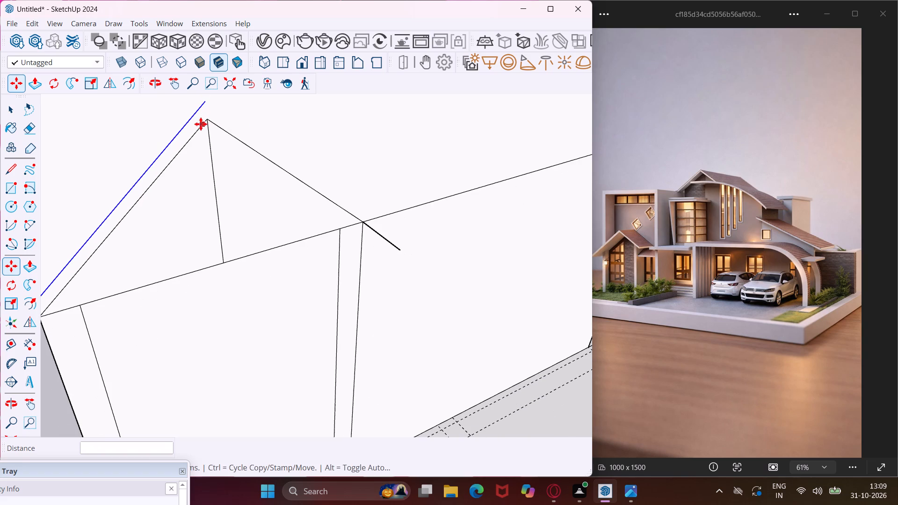
key("Escape")
key("space")
Copy the gable's inner sloped line 4" up so its top end meets the peak of the copied outer slope.
scroll(230, 115, "up", 2)
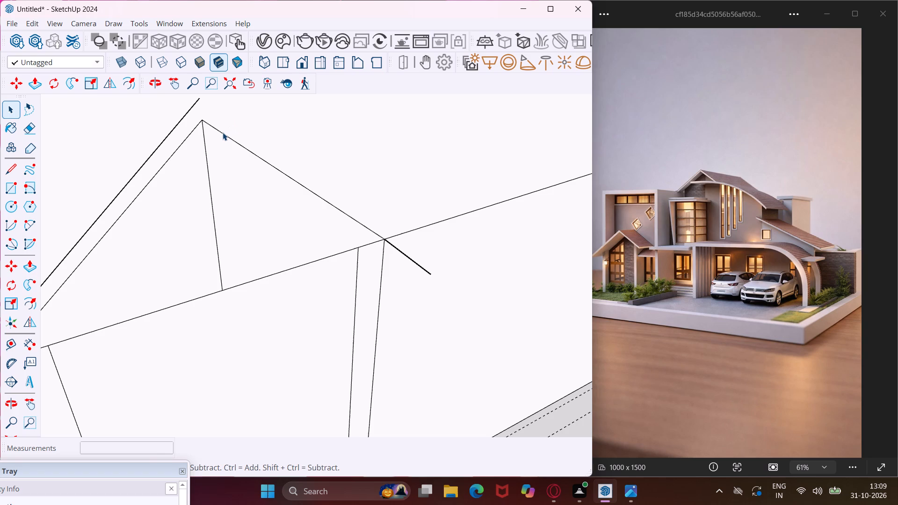
left_click(220, 134)
scroll(221, 140, "down", 5)
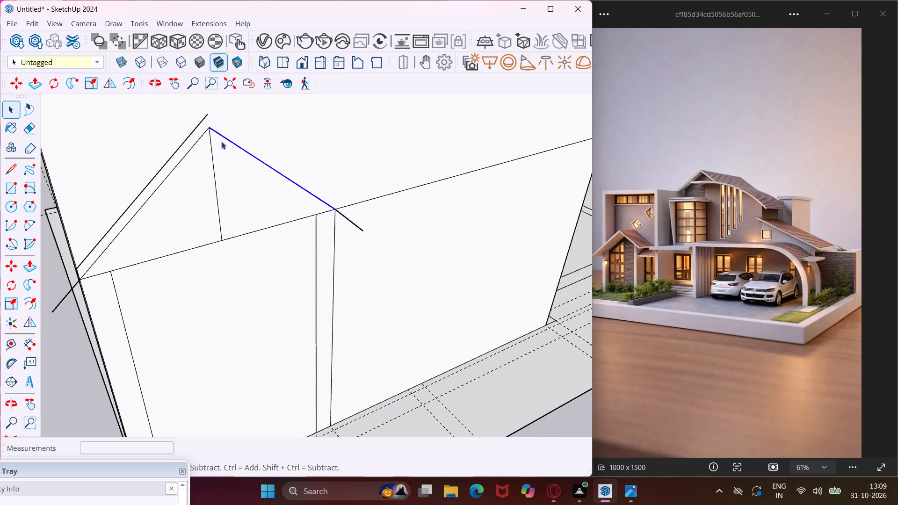
key("m")
scroll(202, 118, "up", 2)
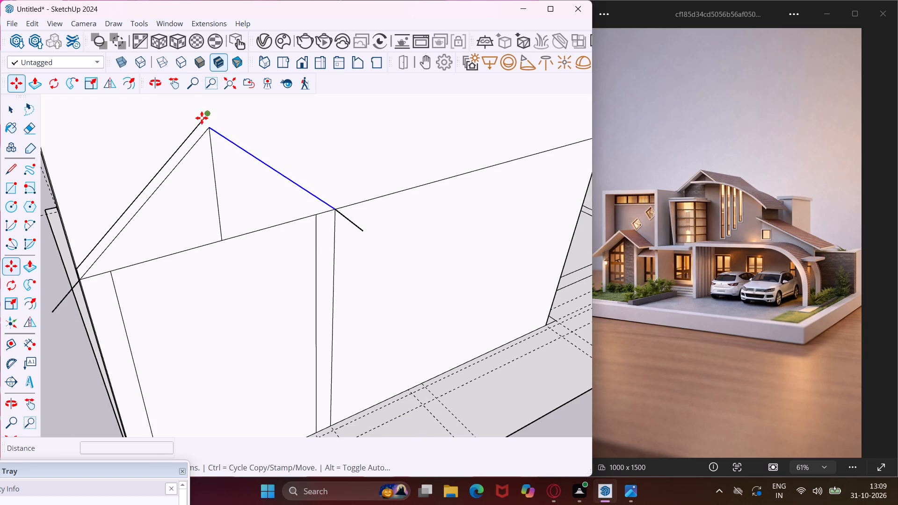
scroll(202, 118, "up", 6)
left_click(213, 134)
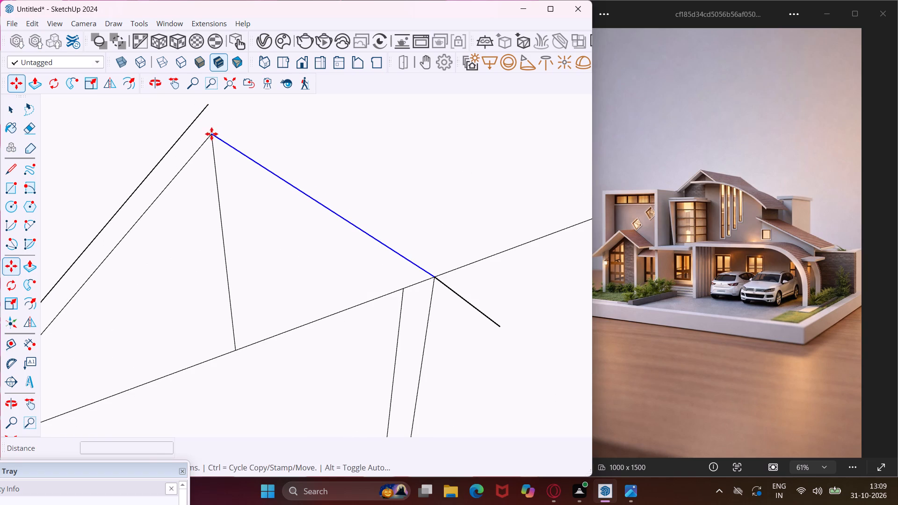
left_click(210, 102)
key("Escape")
key("space")
Extend the gable's upper outer slope past the wall corner above the lower overhang line's end, and close the tip with a short line.
scroll(217, 115, "down", 4)
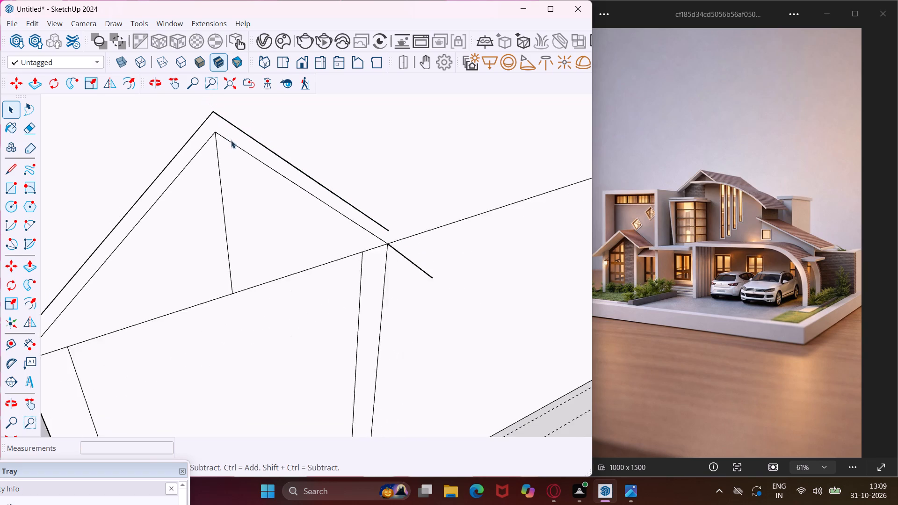
scroll(231, 140, "down", 3)
scroll(270, 174, "down", 3)
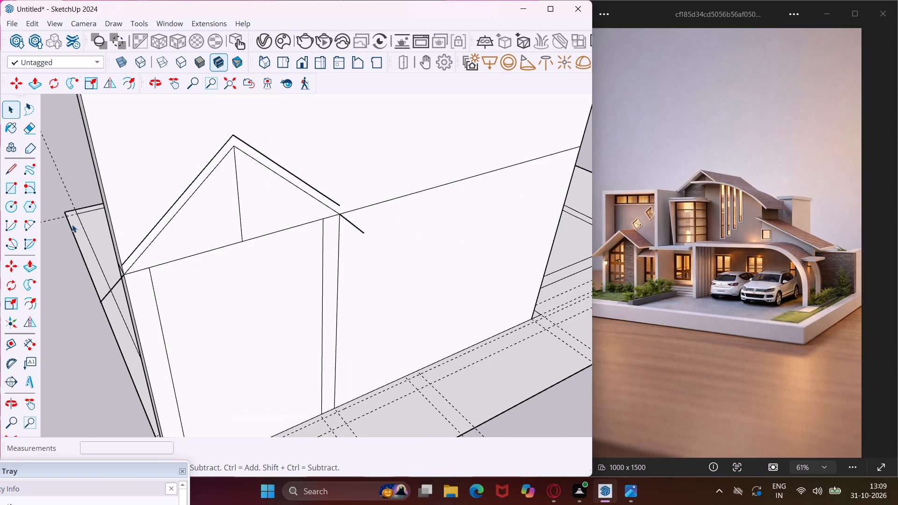
left_click(14, 170)
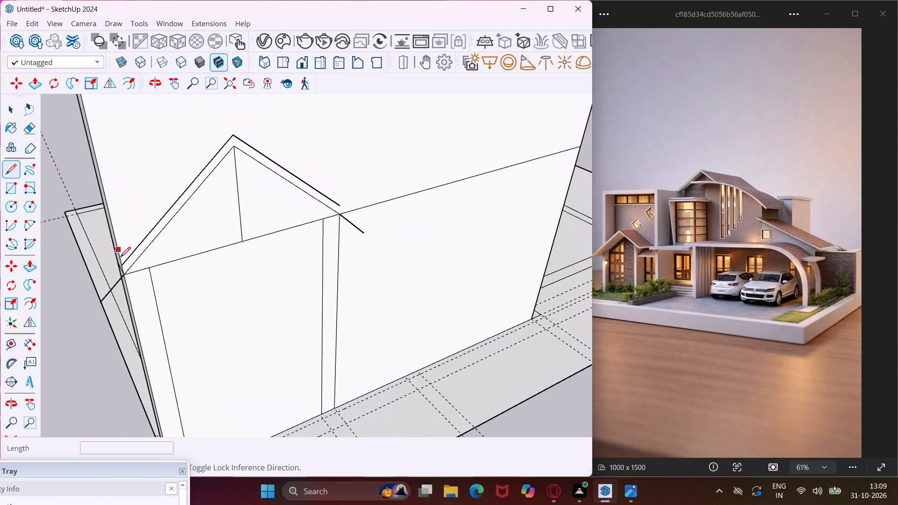
scroll(120, 264, "up", 3)
left_click(120, 268)
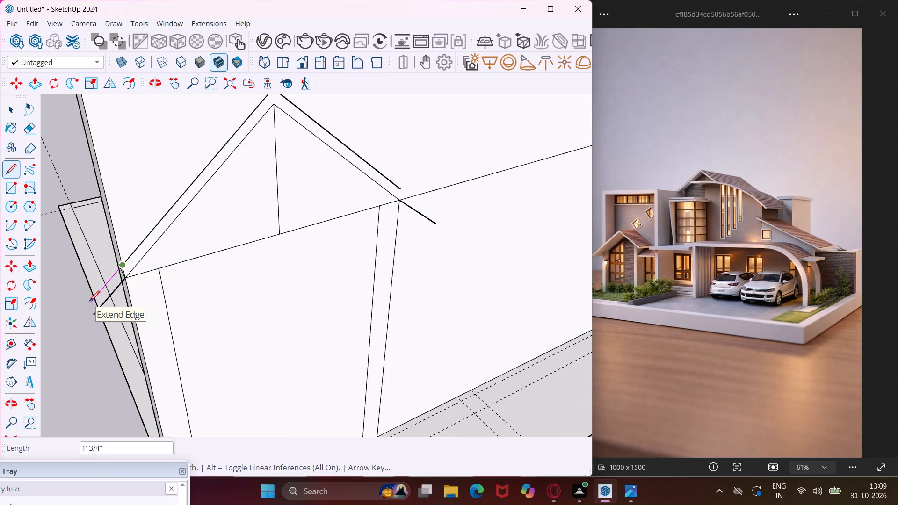
scroll(94, 296, "down", 1)
middle_click_drag(94, 296, 103, 231)
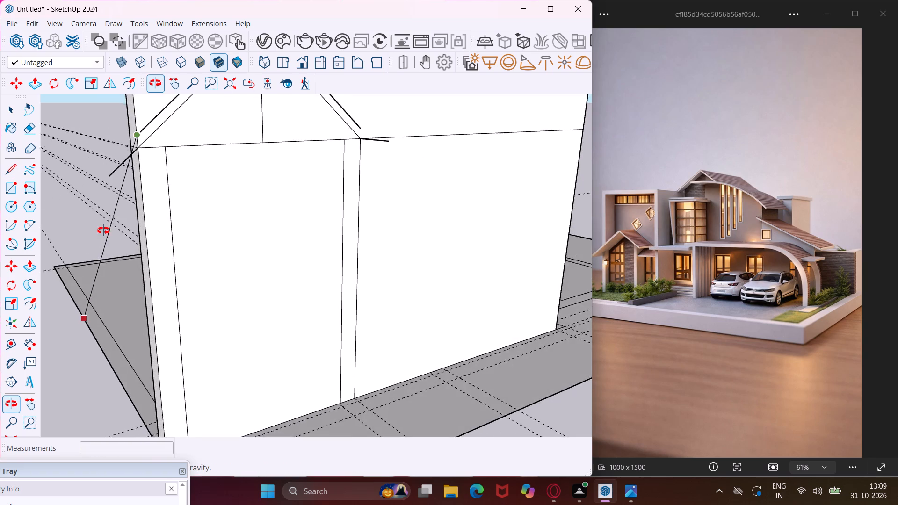
middle_click_drag(103, 231, 103, 230)
scroll(103, 230, "up", 1)
scroll(116, 129, "up", 3)
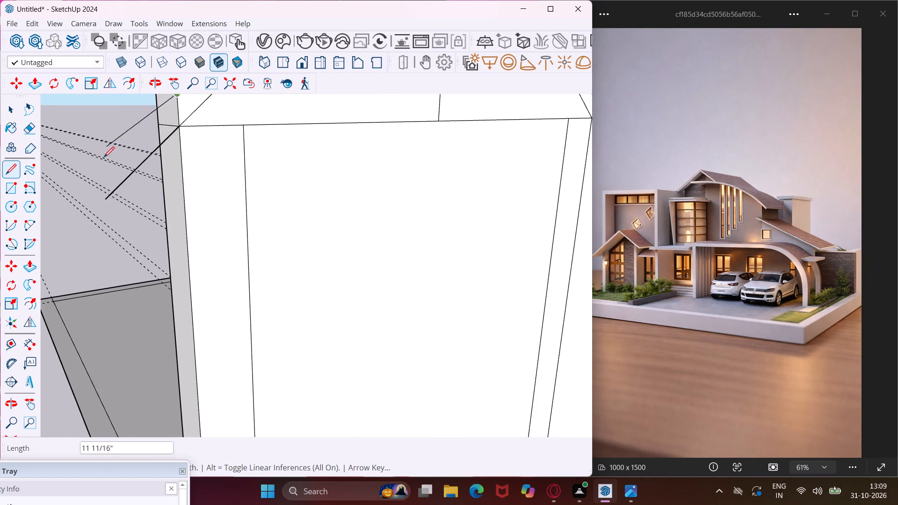
scroll(101, 162, "down", 2)
middle_click_drag(95, 166, 78, 143)
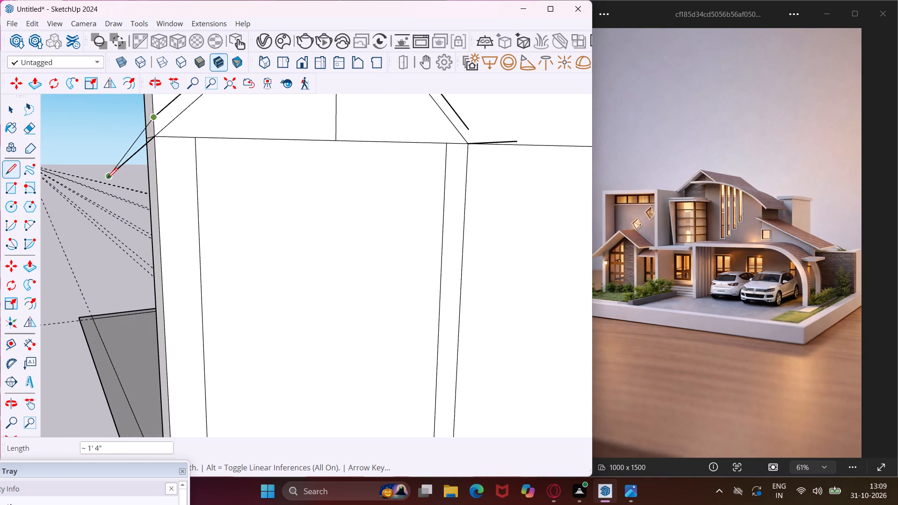
left_click(106, 159)
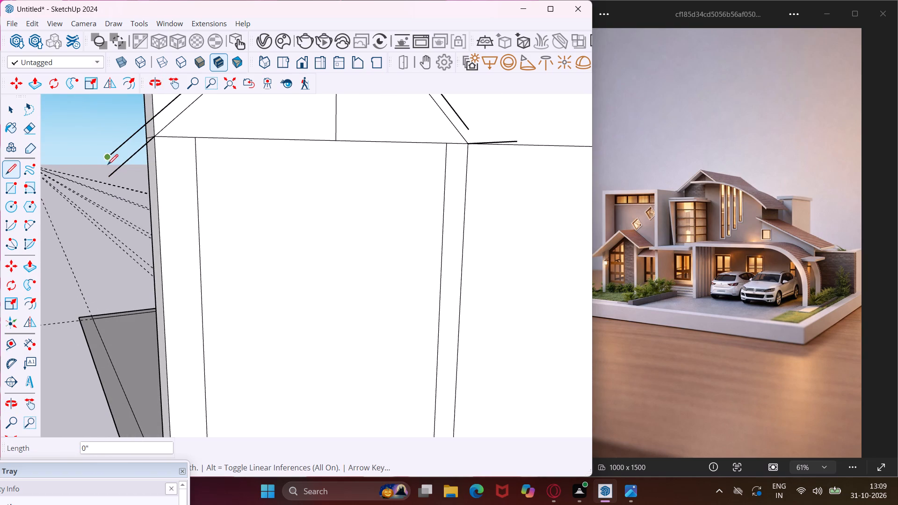
left_click(110, 174)
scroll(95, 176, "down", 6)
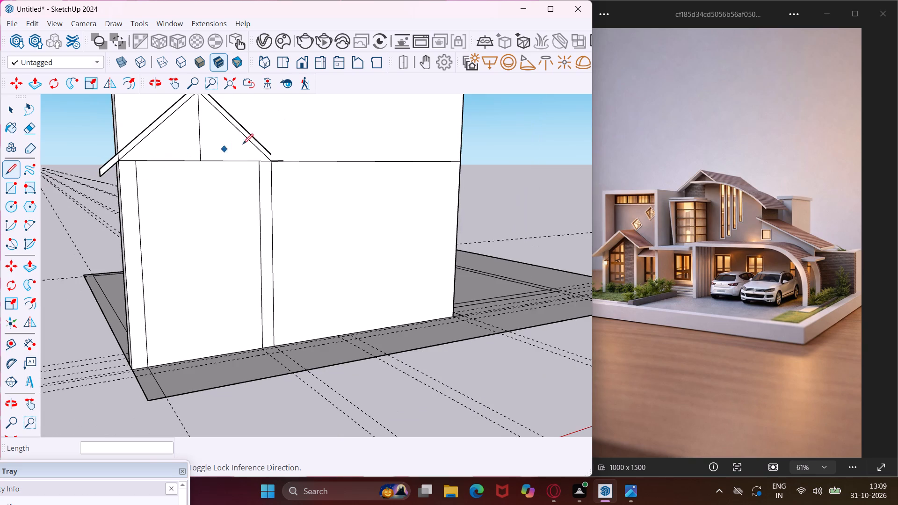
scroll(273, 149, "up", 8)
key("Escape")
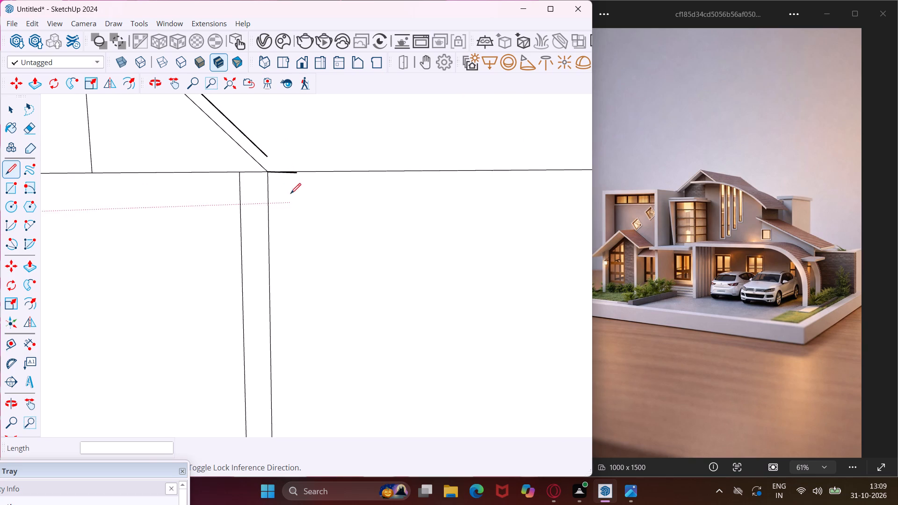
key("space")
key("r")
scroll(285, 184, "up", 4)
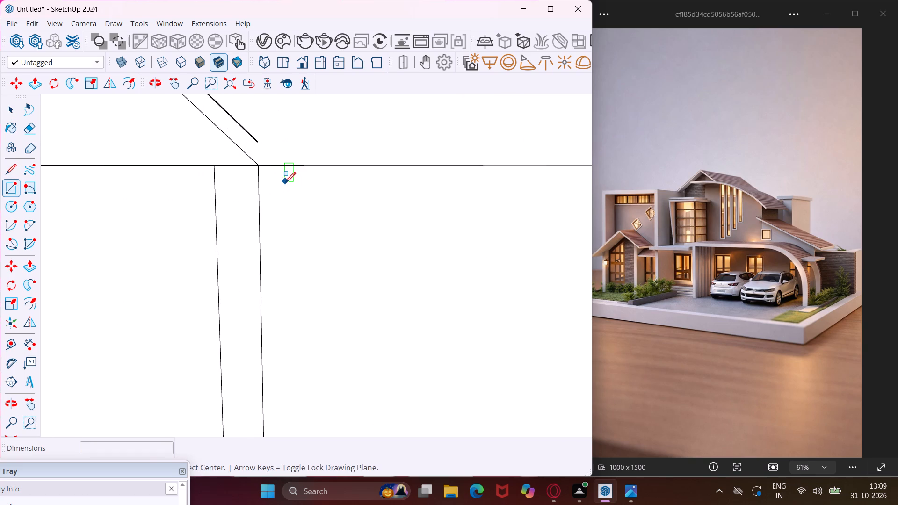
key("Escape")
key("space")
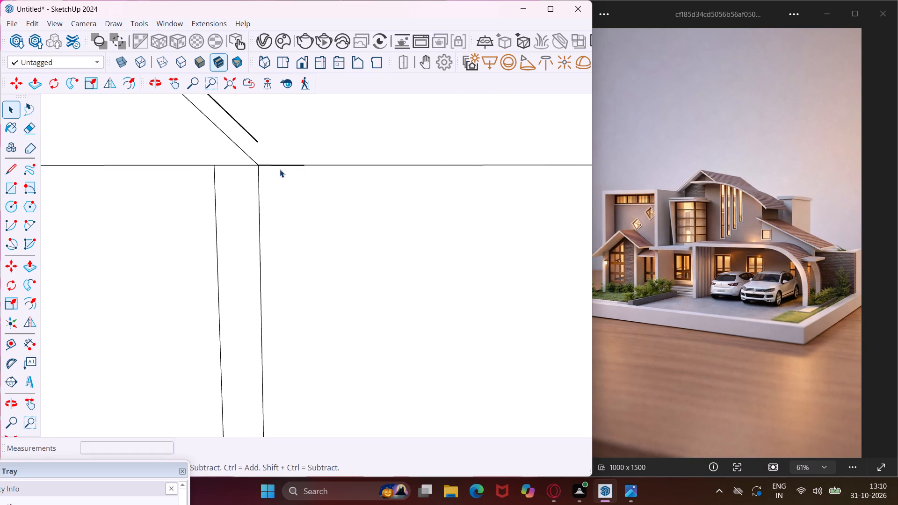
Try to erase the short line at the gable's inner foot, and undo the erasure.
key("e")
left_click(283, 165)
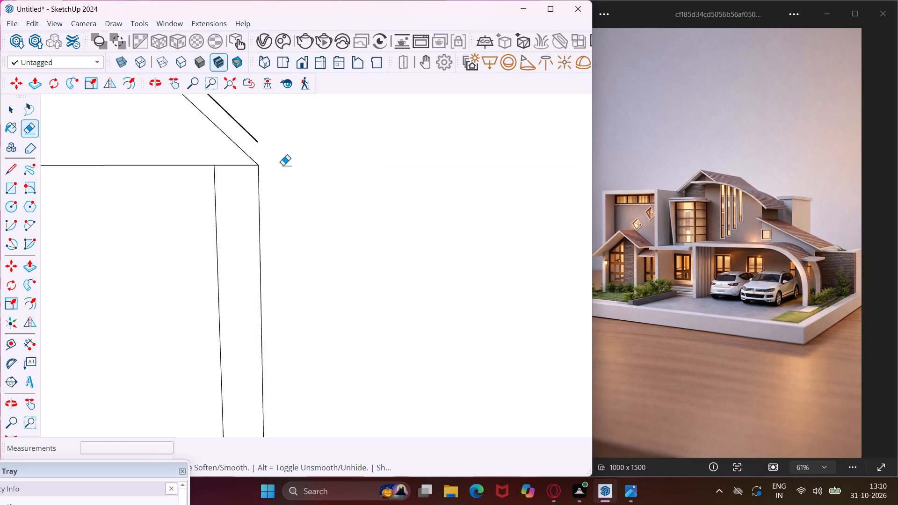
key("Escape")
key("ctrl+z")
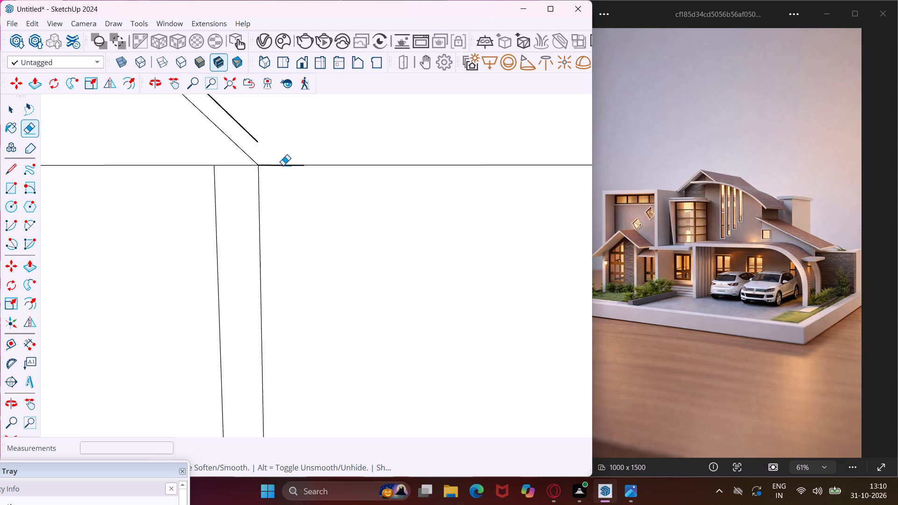
Erase the short green-axis line at the gable's inner foot.
middle_click_drag(279, 180, 295, 224)
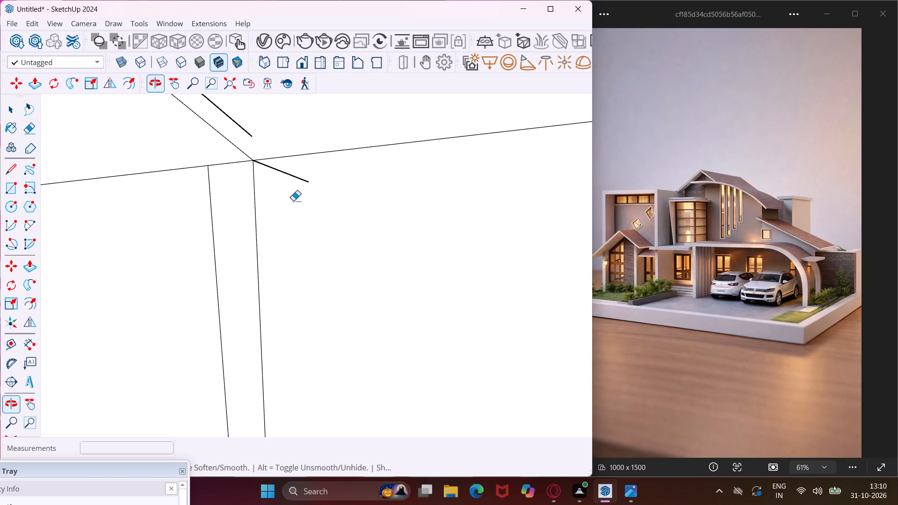
left_click(299, 179)
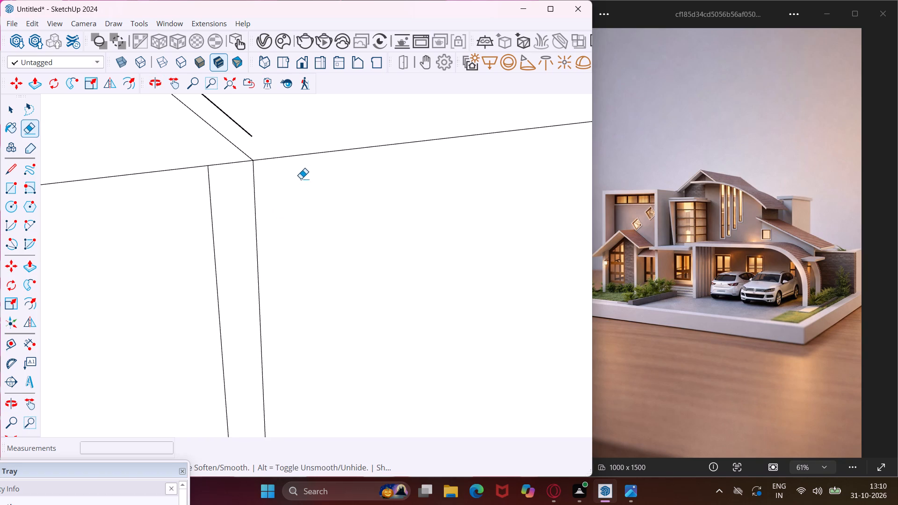
key("Escape")
key("space")
Draw a line about 1' 1" from the gable's inner foot, continuing the lower inner slope downward.
middle_click_drag(301, 179, 265, 184)
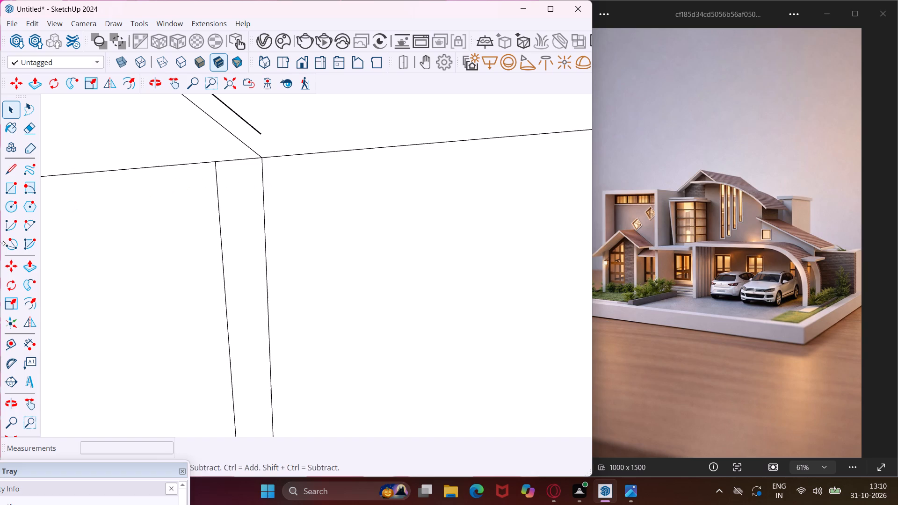
left_click(10, 165)
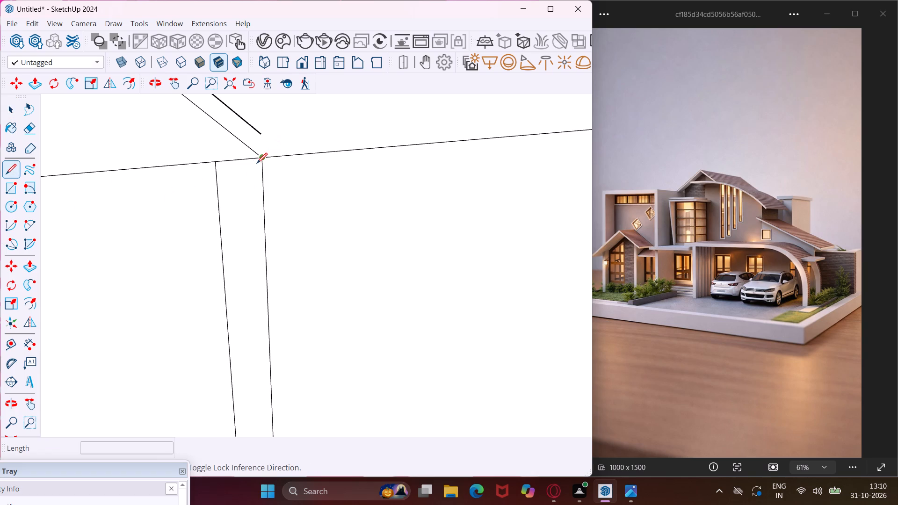
left_click(261, 159)
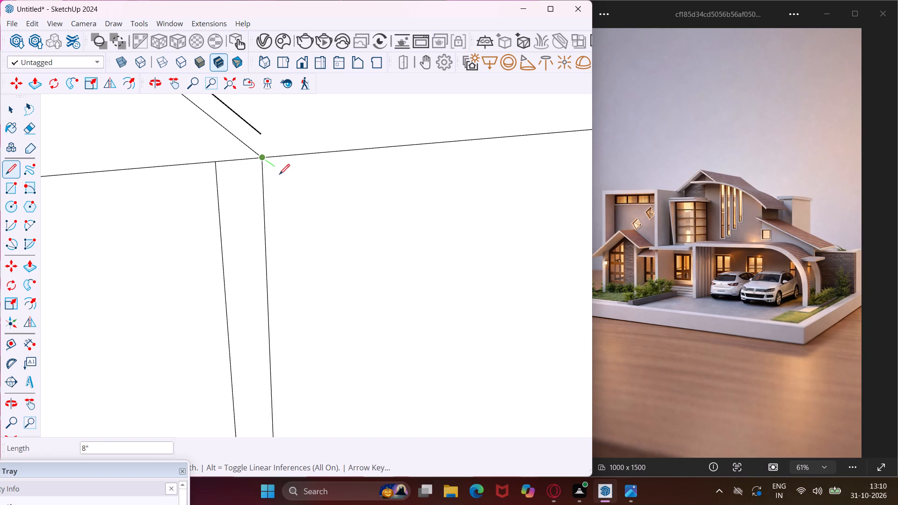
middle_click_drag(296, 184, 398, 196)
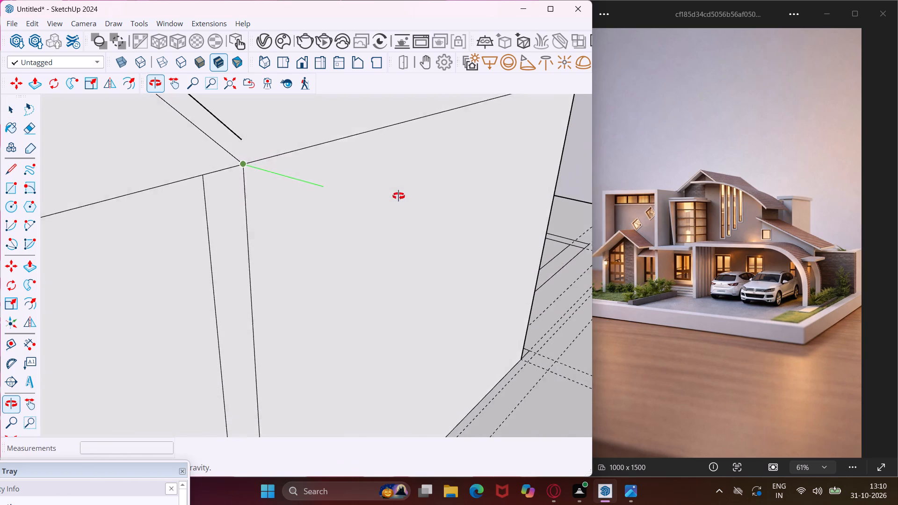
middle_click_drag(398, 196, 399, 196)
scroll(301, 189, "up", 4)
middle_click_drag(297, 188, 386, 150)
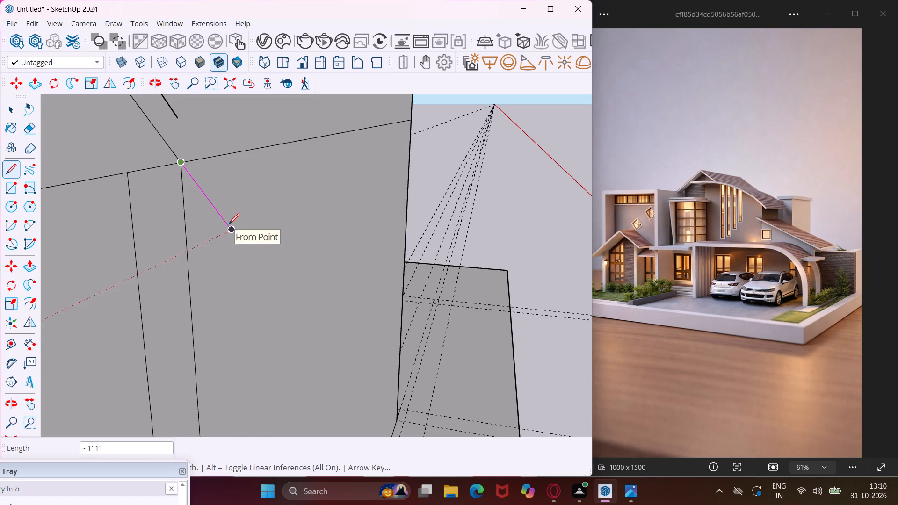
left_click(232, 230)
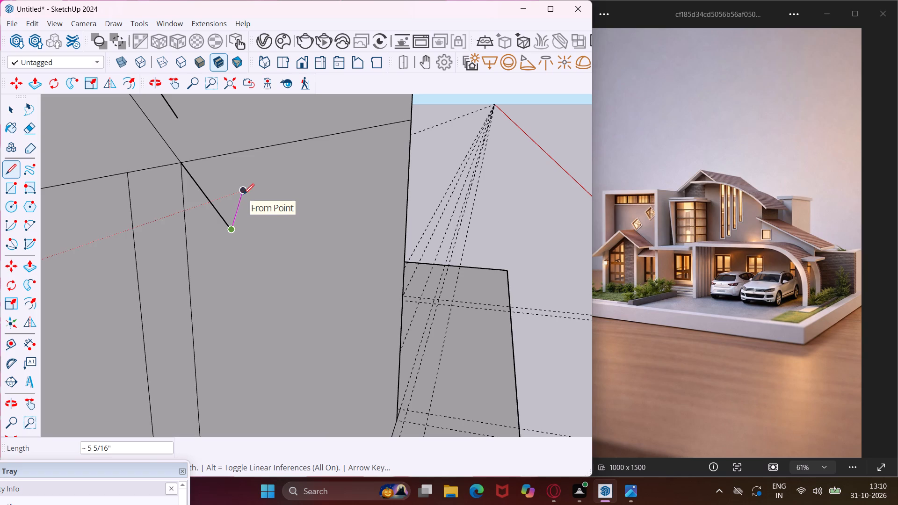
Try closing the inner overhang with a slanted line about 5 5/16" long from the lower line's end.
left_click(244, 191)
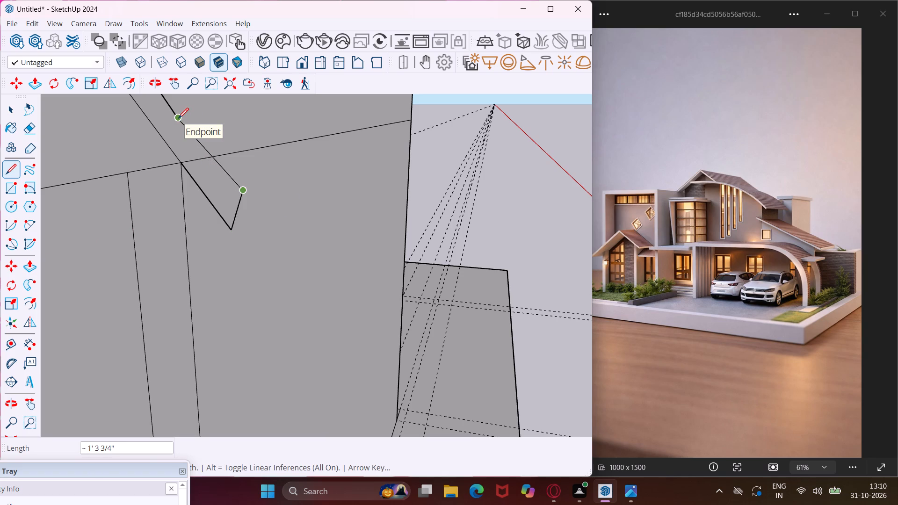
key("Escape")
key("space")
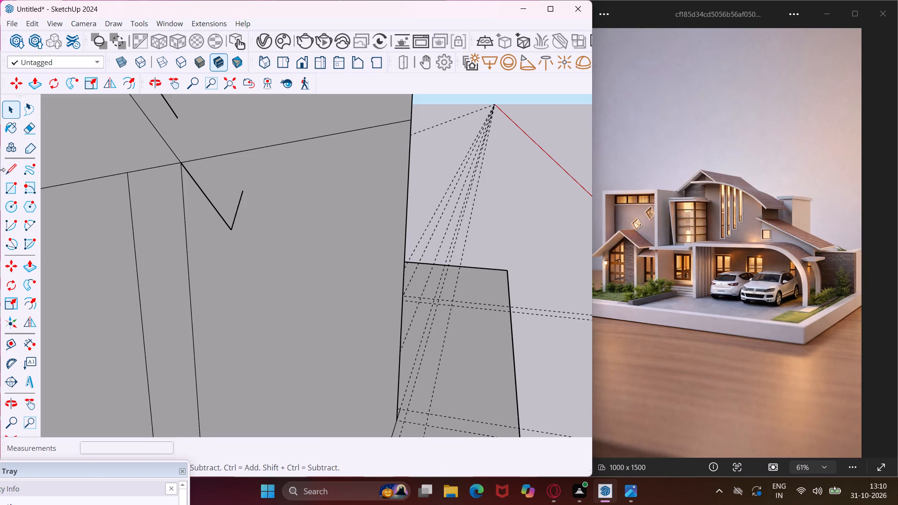
Extend the gable's upper inner slope about 1' 1" and close the overhang tip with a 4" vertical line.
left_click(7, 170)
left_click(176, 117)
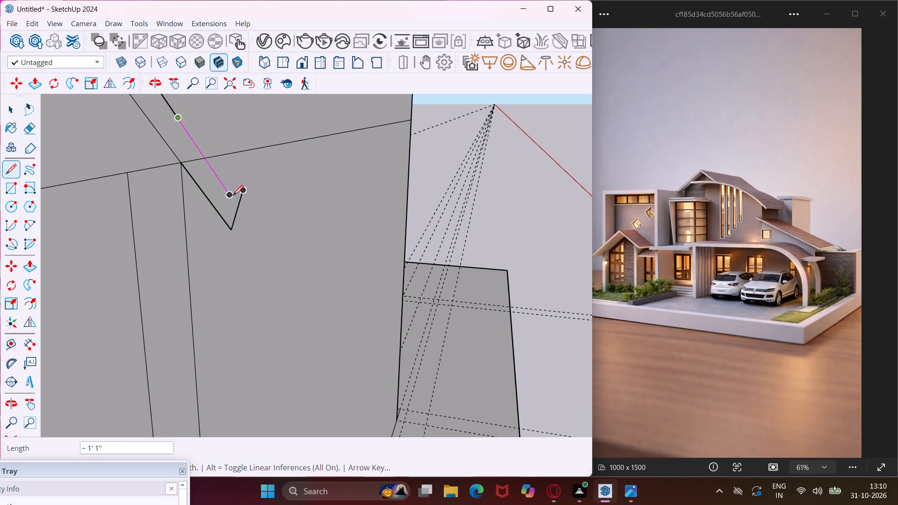
left_click(231, 197)
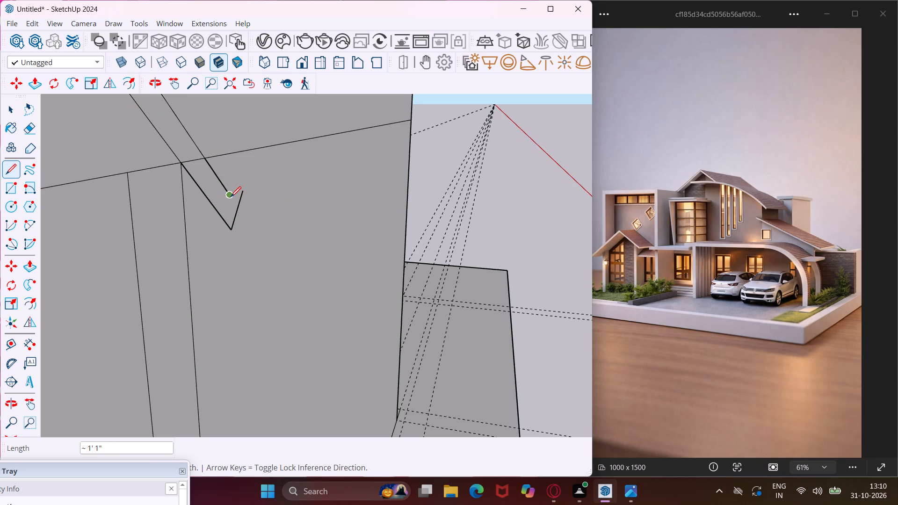
left_click(231, 197)
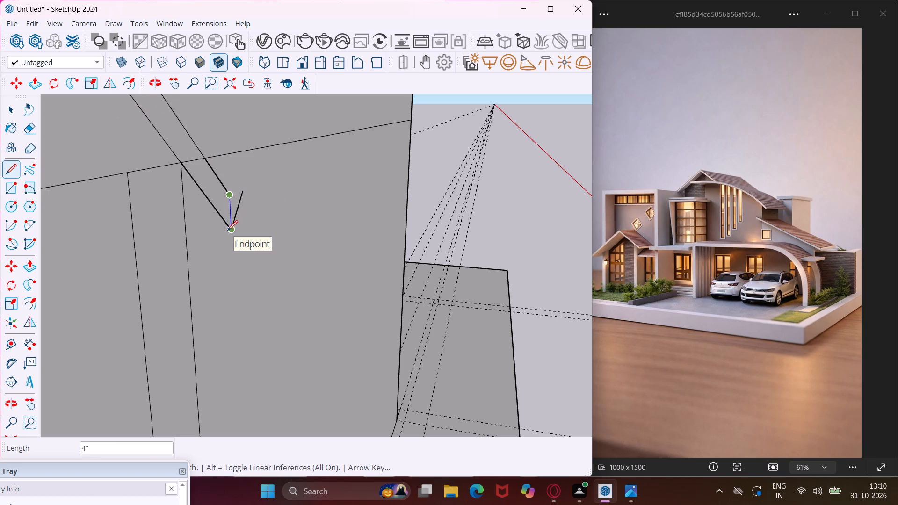
left_click(230, 232)
key("Escape")
key("space")
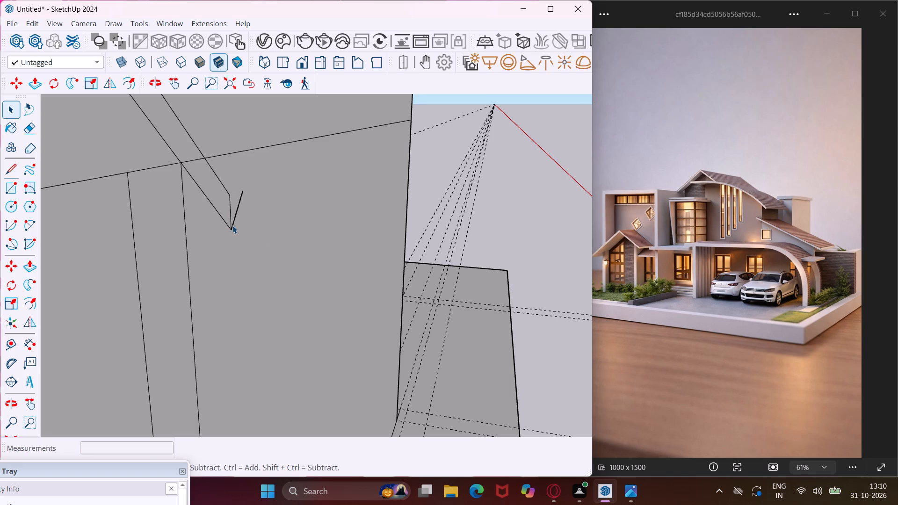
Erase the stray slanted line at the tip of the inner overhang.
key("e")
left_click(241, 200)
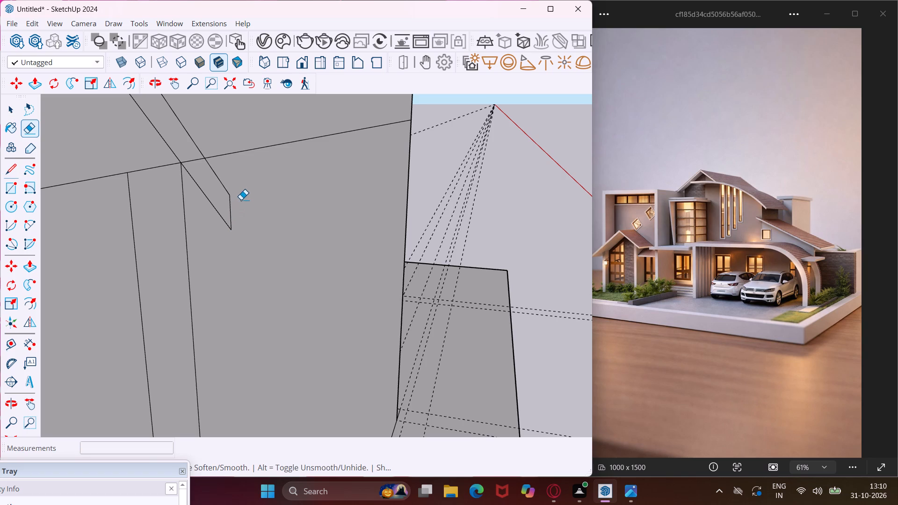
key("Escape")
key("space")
Erase the vertical centre line inside the gable triangle.
scroll(256, 188, "down", 13)
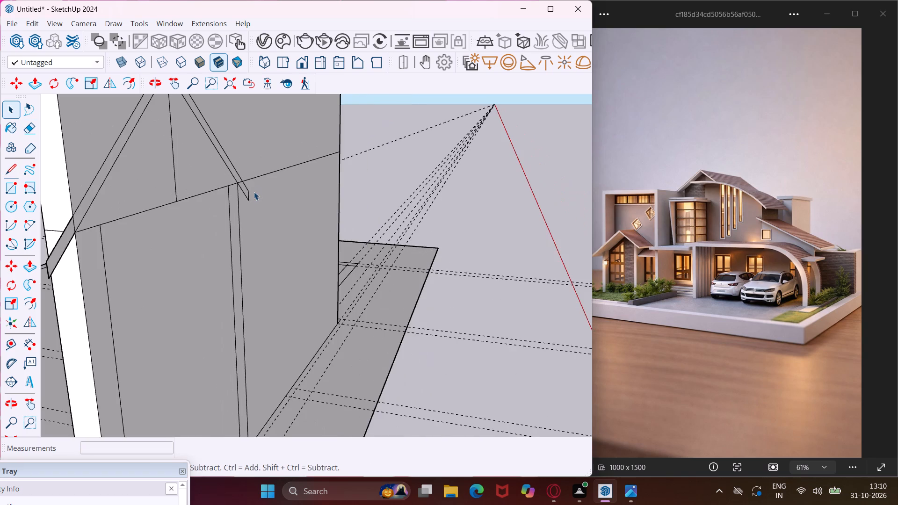
middle_click_drag(255, 193, 283, 257)
scroll(252, 199, "down", 2)
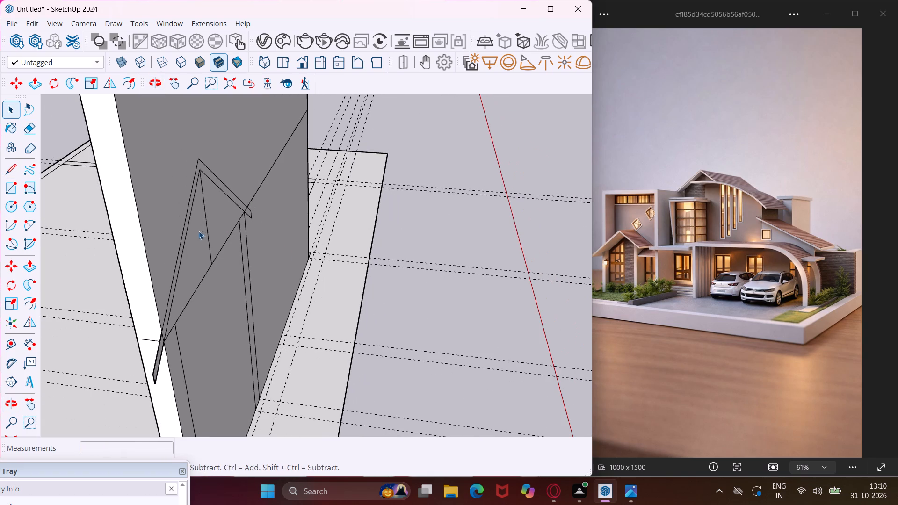
scroll(179, 248, "up", 5)
key("e")
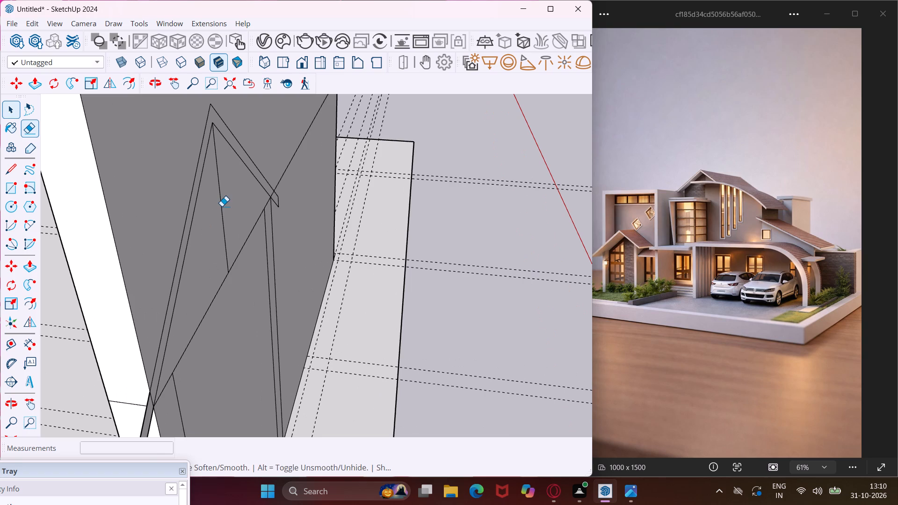
left_click(222, 206)
key("Escape")
key("space")
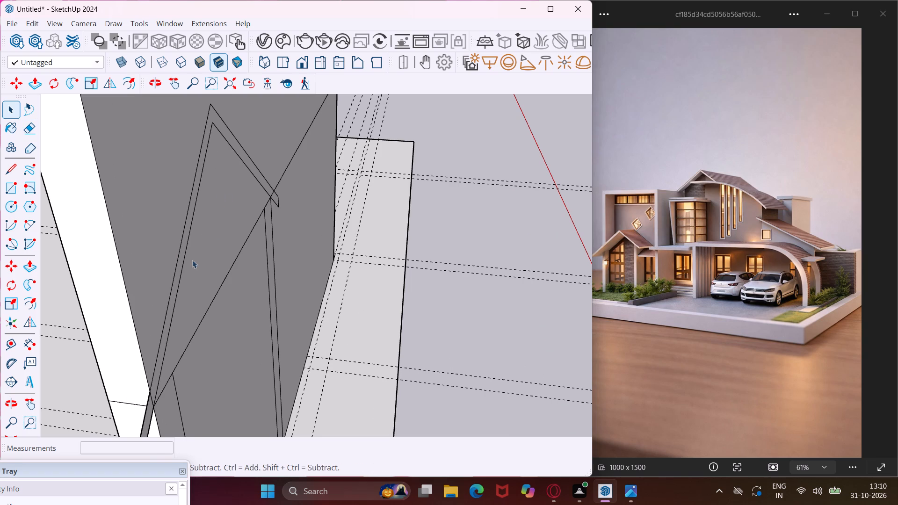
Extrude the sloped main band of the front gable roof 4' out from the wall with Push/Pull.
scroll(181, 278, "up", 8)
left_click(172, 275)
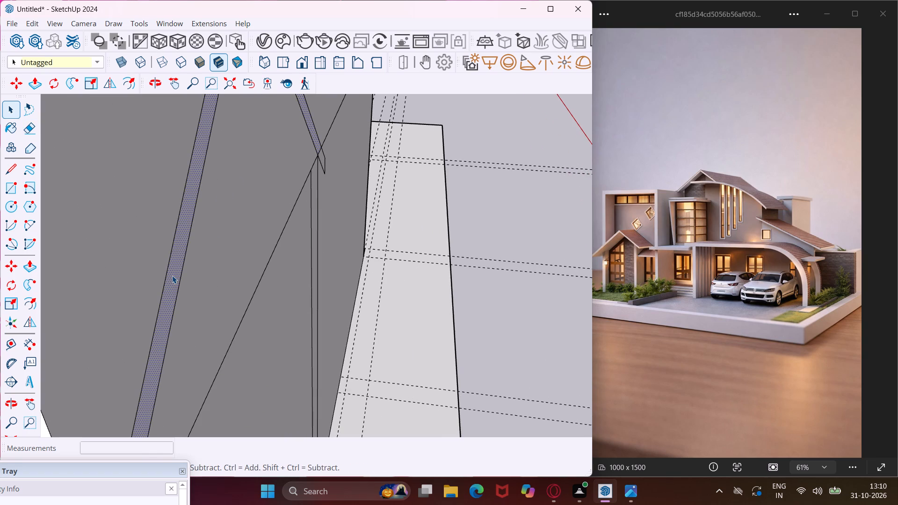
key("p")
left_click(172, 275)
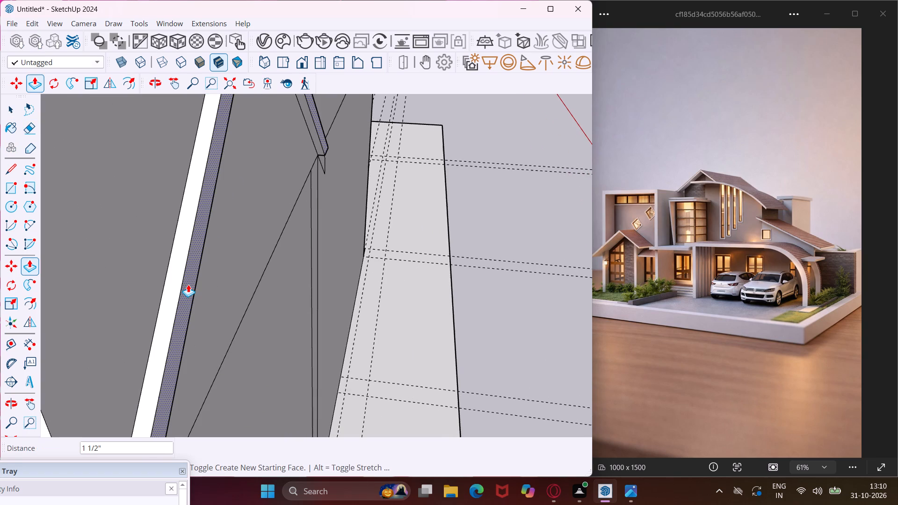
scroll(188, 284, "down", 15)
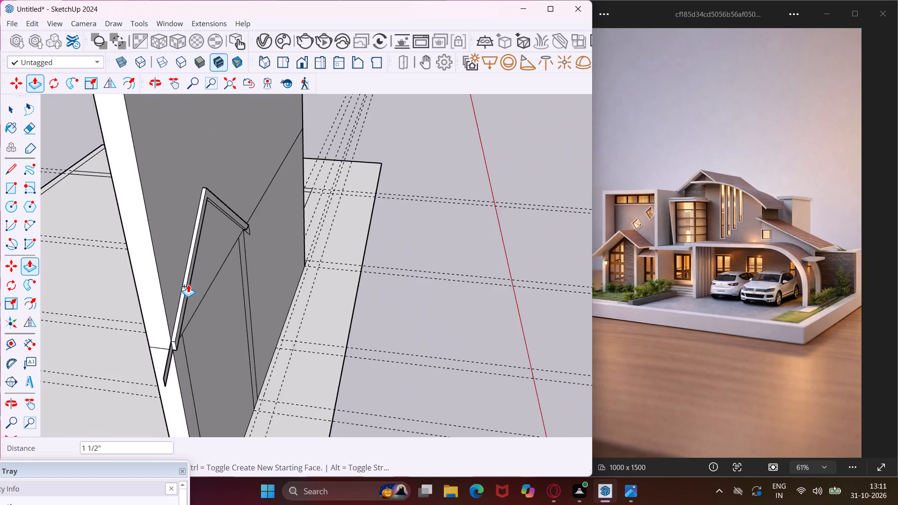
scroll(188, 284, "down", 11)
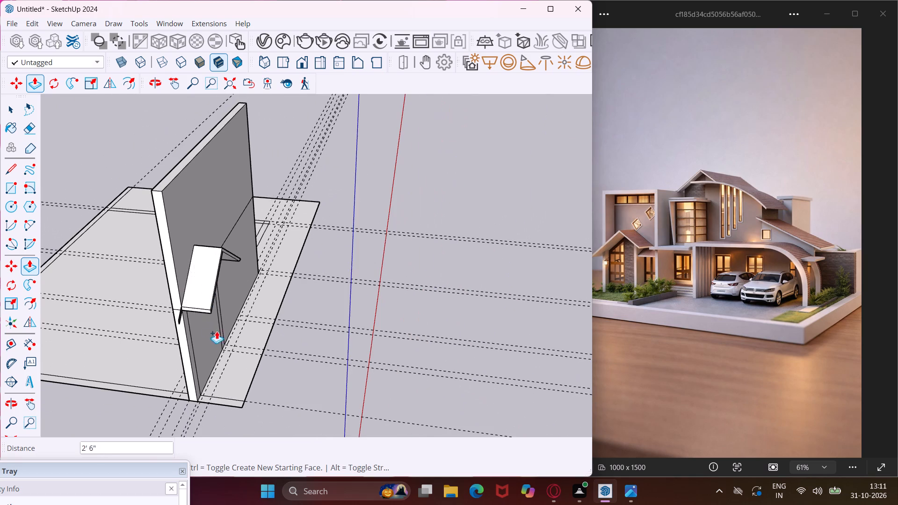
left_click(247, 389)
Extrude the outer overhang's end face 4', flush with the front of the extruded roof band.
scroll(182, 311, "up", 7)
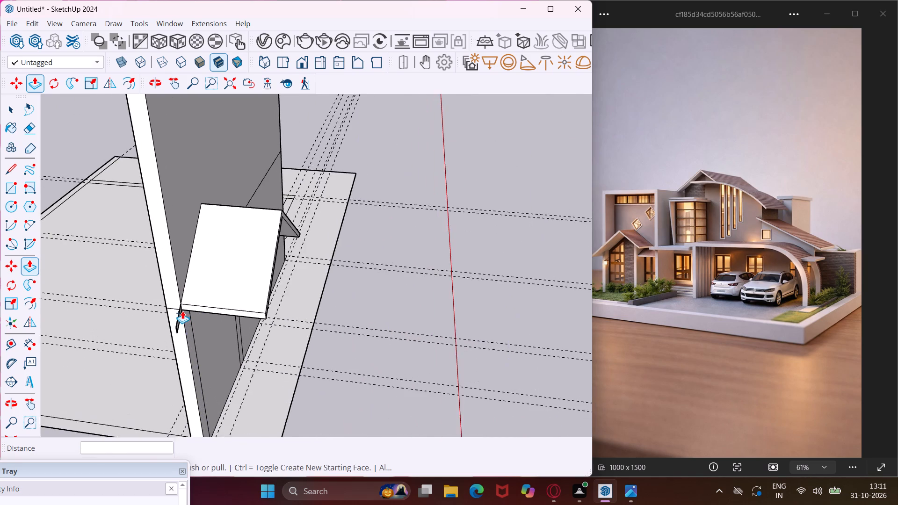
scroll(182, 311, "up", 2)
scroll(180, 313, "down", 1)
scroll(179, 314, "up", 11)
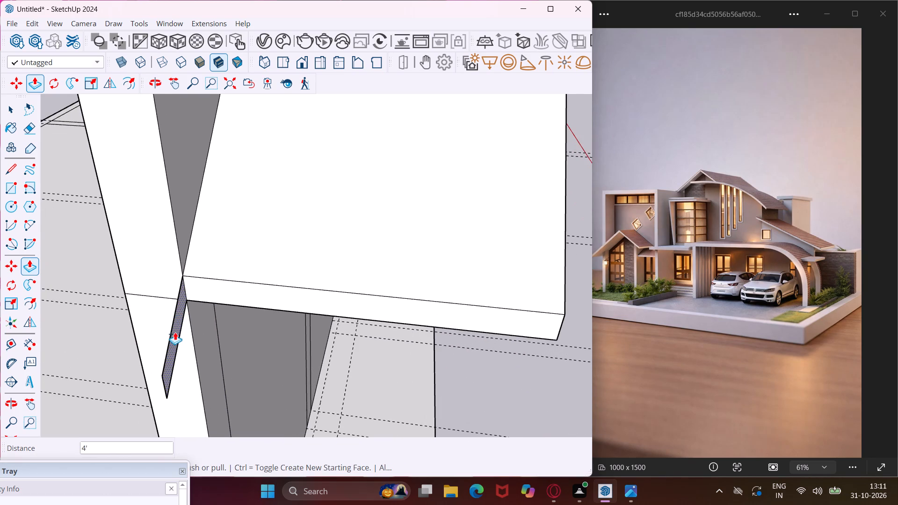
middle_click_drag(175, 332, 105, 288)
scroll(149, 306, "up", 4)
left_click(152, 307)
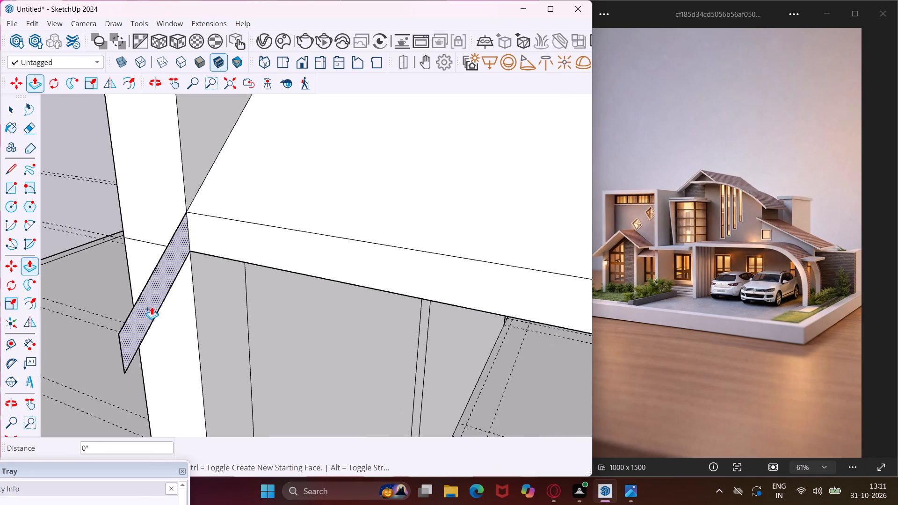
scroll(191, 294, "down", 5)
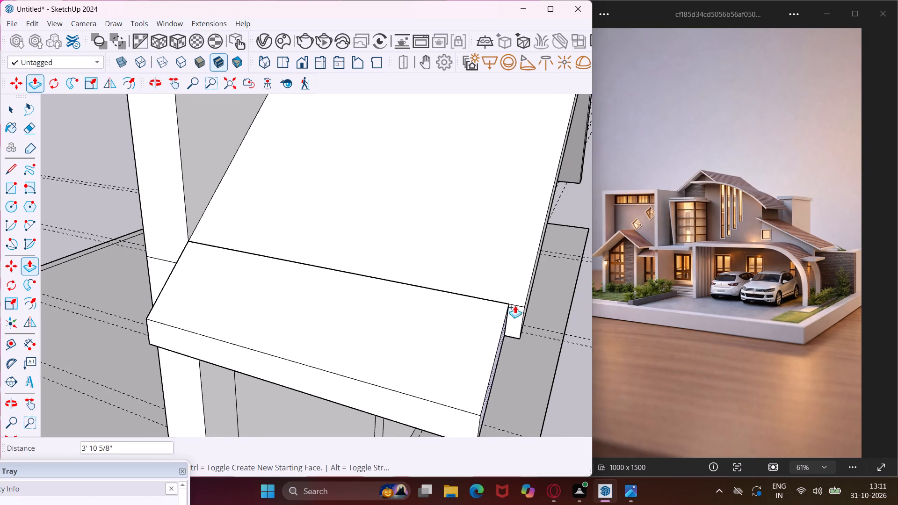
left_click(523, 308)
Extrude the inner overhang's end face 4' to match the depth of the rest of the gable roof.
middle_click_drag(517, 287, 230, 289)
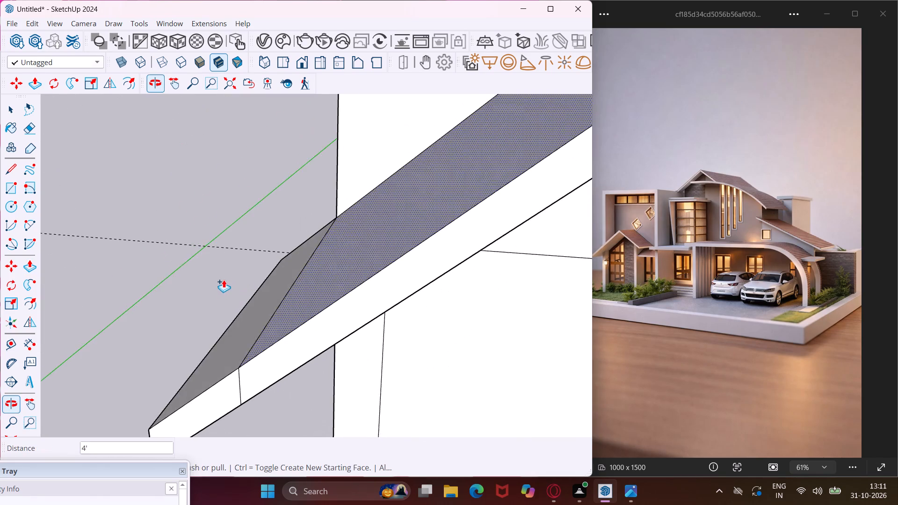
scroll(221, 274, "down", 5)
middle_click_drag(502, 318, 479, 301)
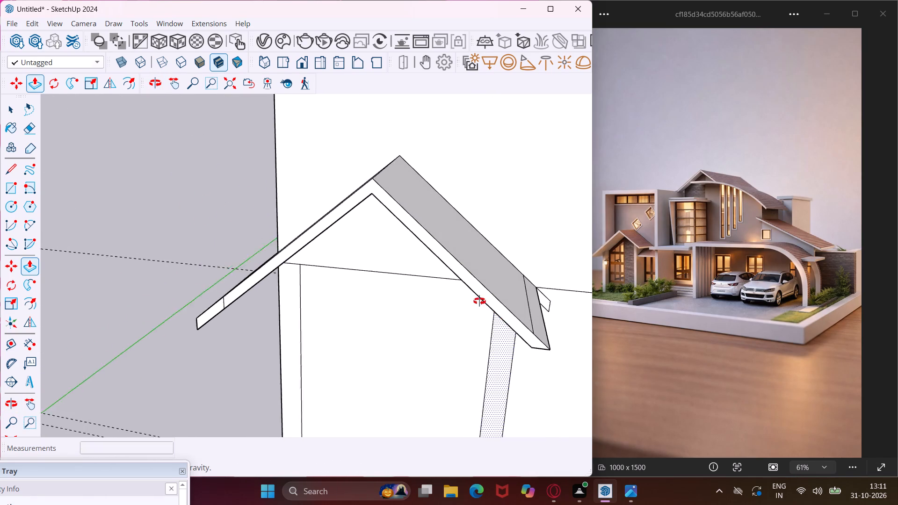
middle_click_drag(479, 301, 403, 224)
scroll(579, 303, "up", 8)
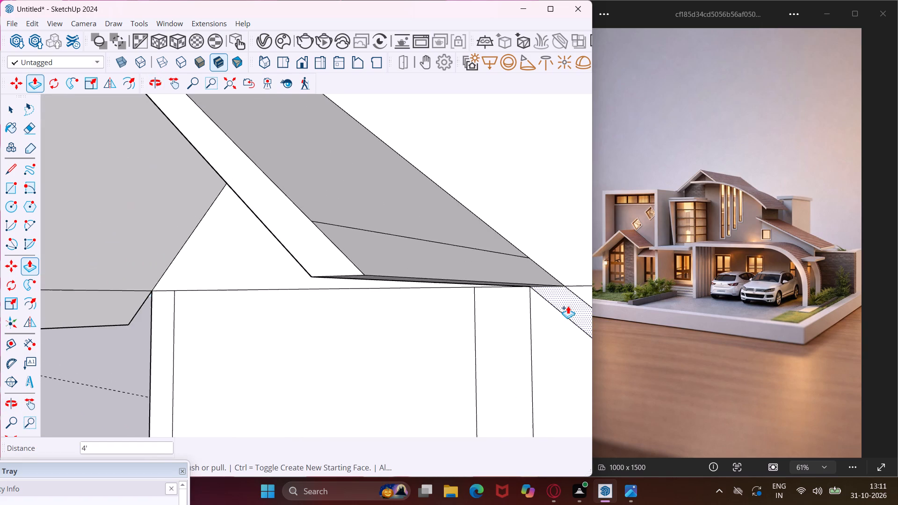
middle_click_drag(568, 304, 575, 274)
left_click(568, 276)
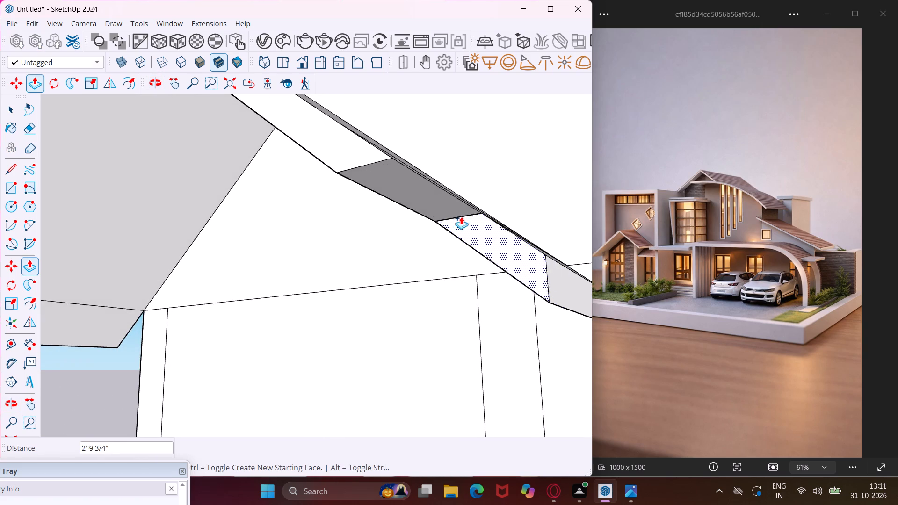
middle_click_drag(371, 148, 554, 300)
scroll(555, 300, "up", 1)
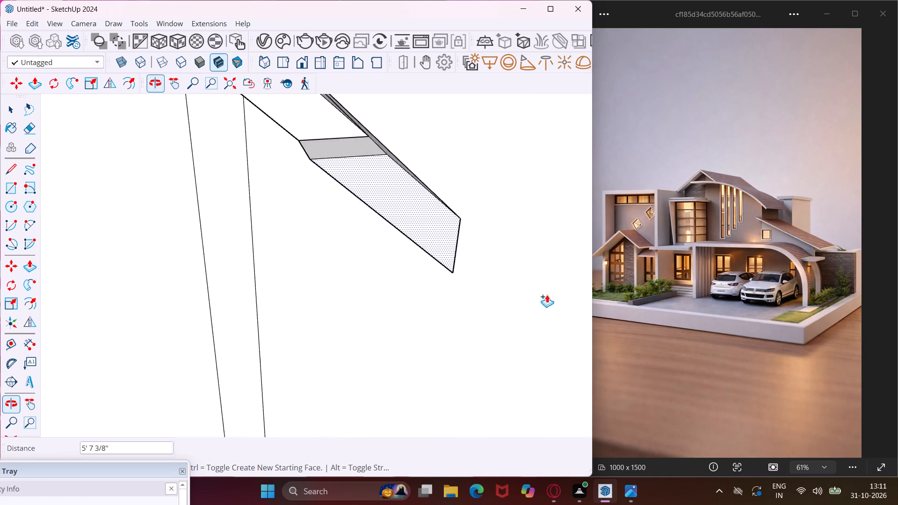
scroll(275, 96, "down", 7)
scroll(280, 103, "down", 17)
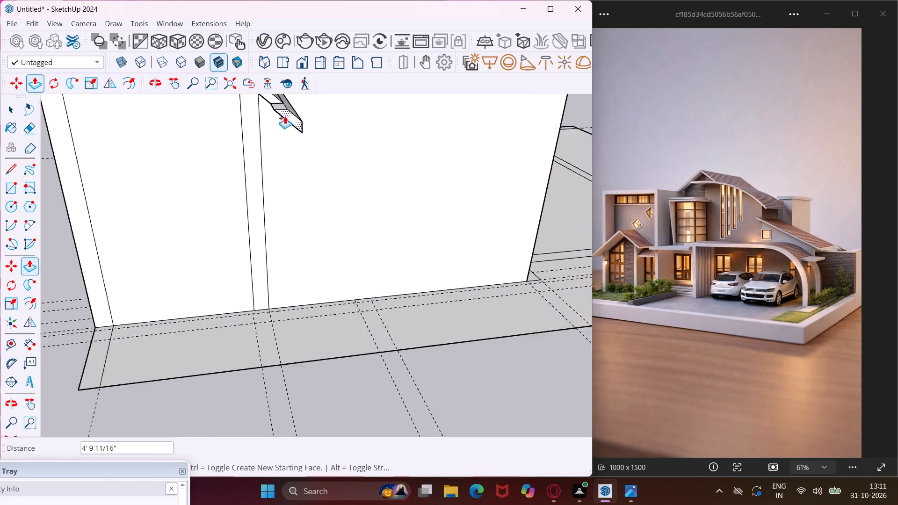
scroll(285, 116, "down", 10)
scroll(287, 123, "up", 1)
scroll(287, 123, "down", 3)
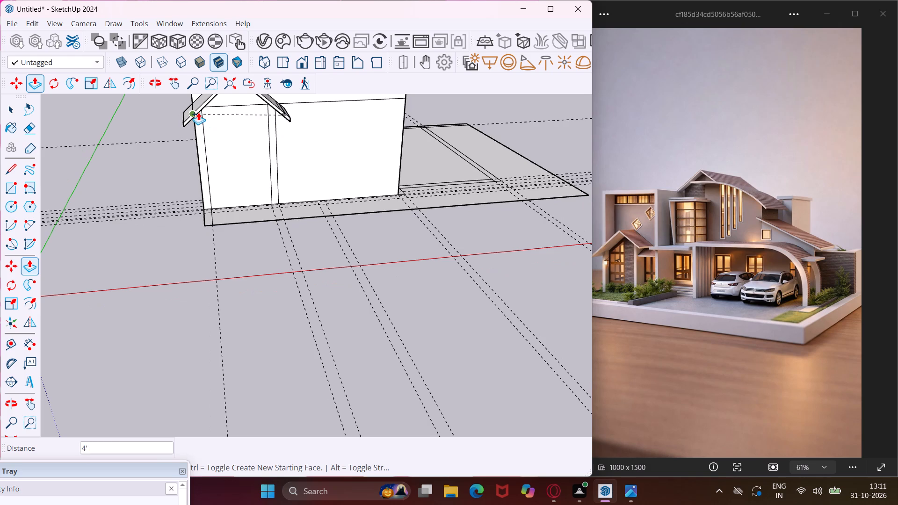
left_click(198, 112)
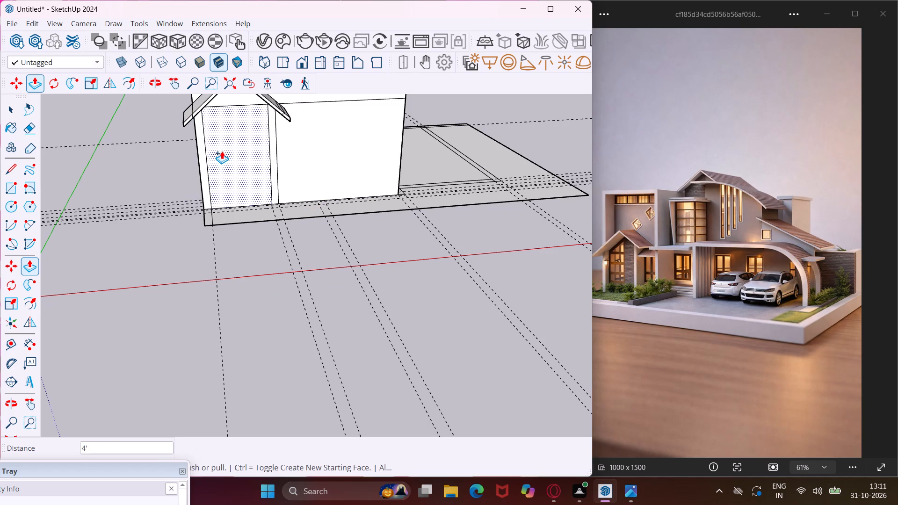
key("Escape")
key("space")
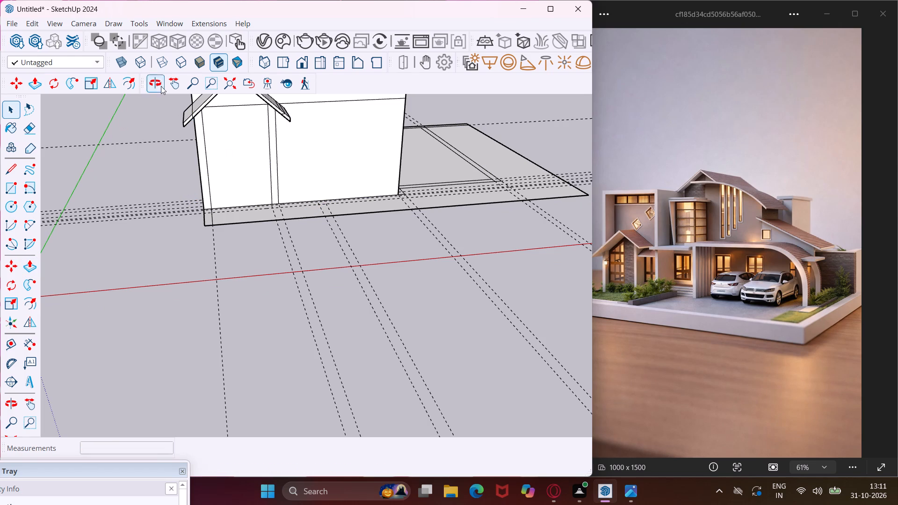
Extend the inner vertical line of each side strip up to the roof underside, about 7 3/4" and 7 1/16" long.
left_click(175, 84)
left_click_drag(204, 142, 195, 283)
scroll(220, 257, "up", 4)
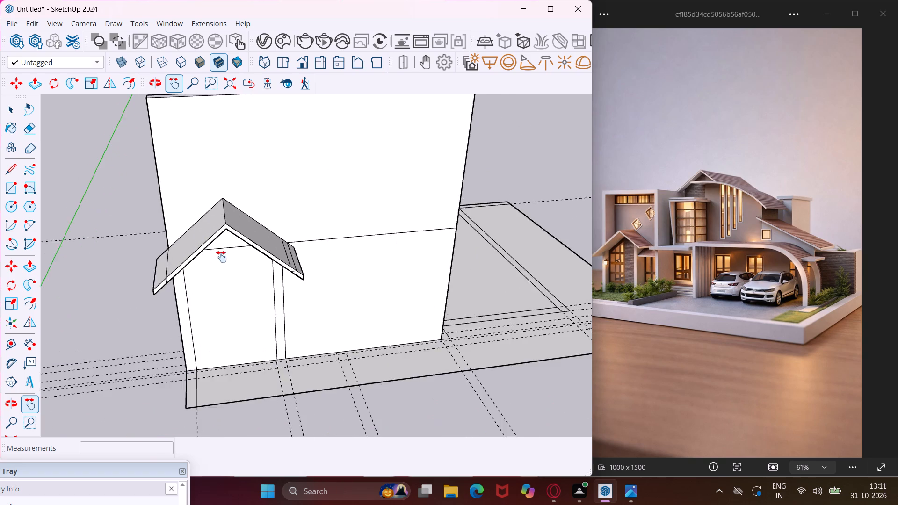
scroll(221, 257, "up", 1)
middle_click_drag(221, 257, 192, 200)
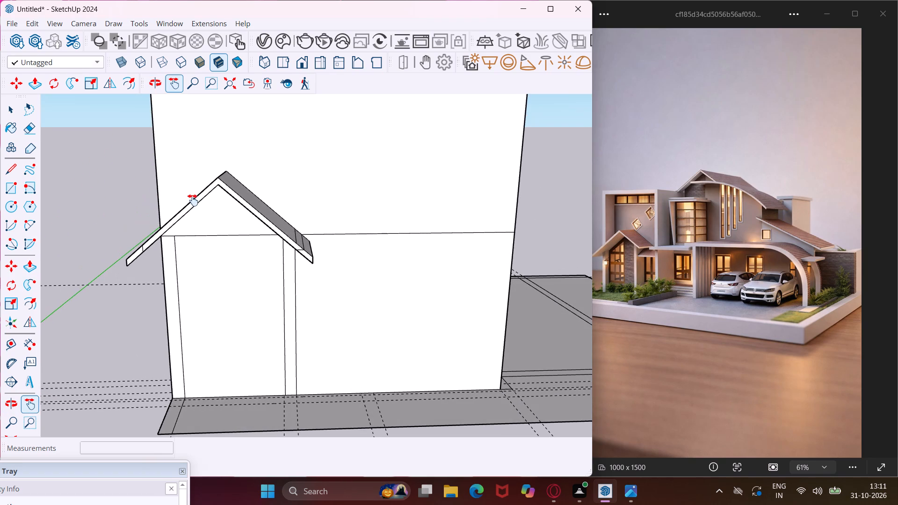
scroll(194, 201, "down", 3)
middle_click_drag(209, 224, 233, 148)
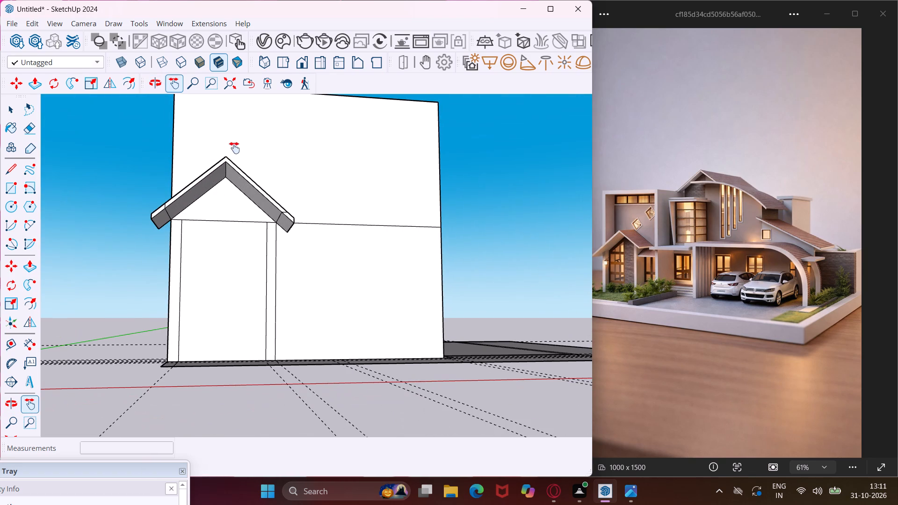
scroll(197, 231, "up", 5)
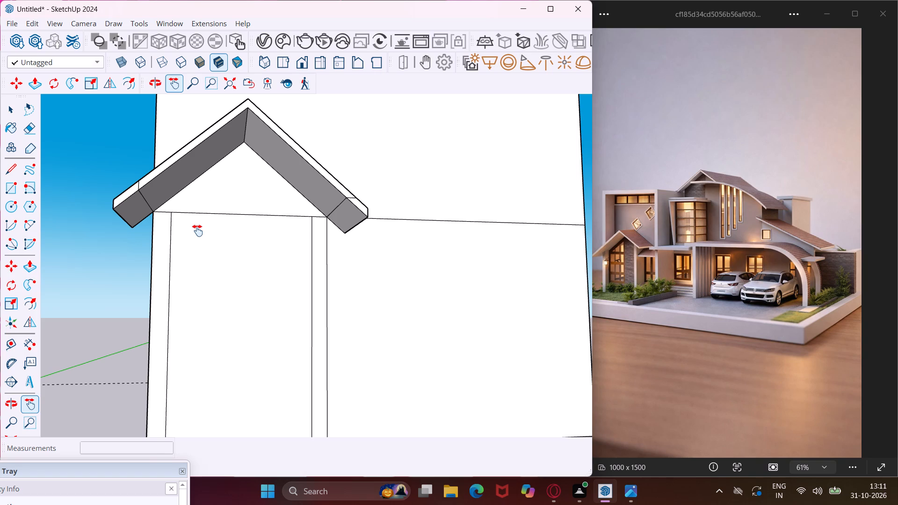
key("i")
key("Escape")
key("space")
key("l")
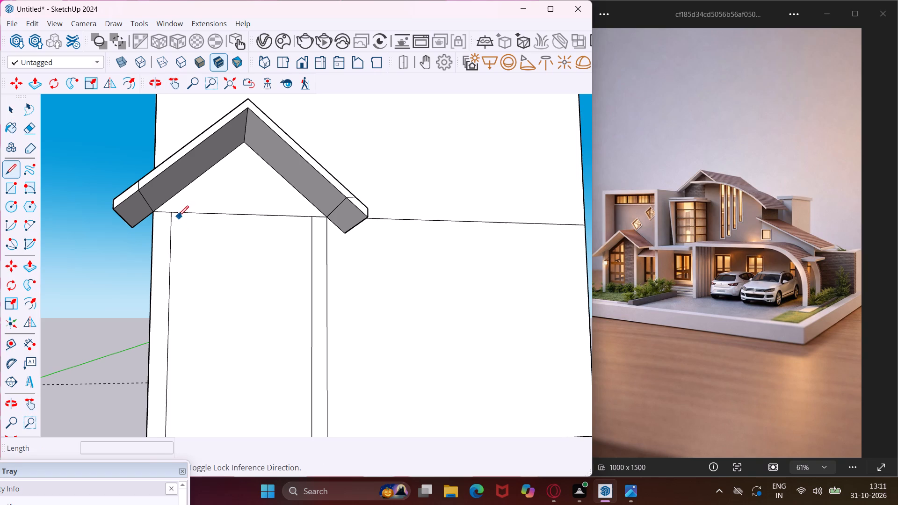
scroll(174, 211, "up", 4)
left_click(172, 213)
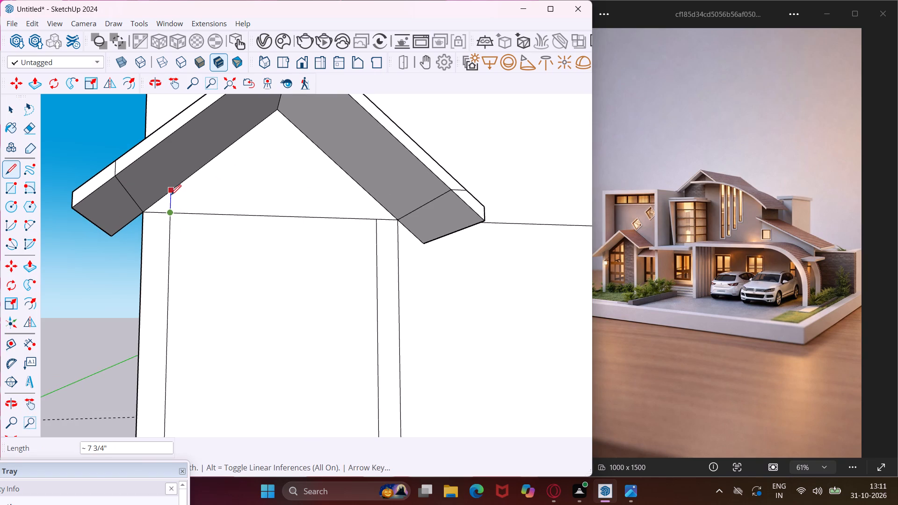
left_click(171, 193)
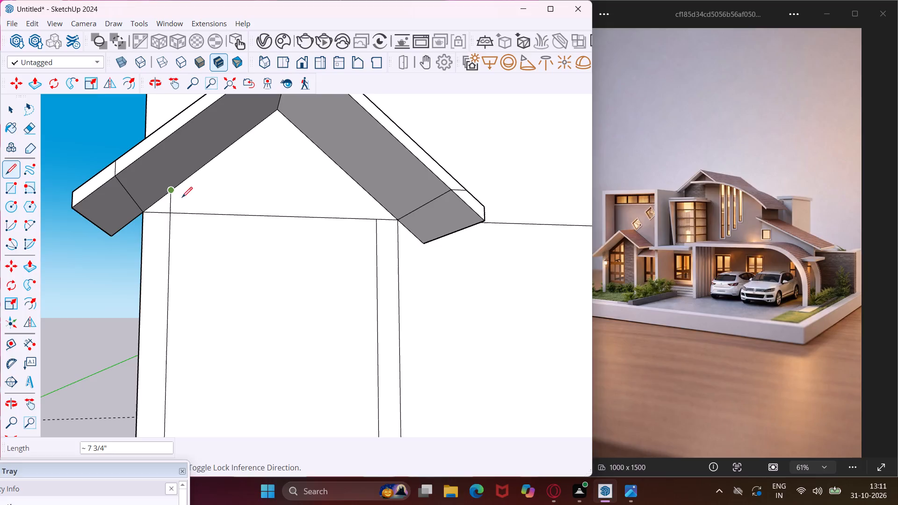
left_click(377, 218)
left_click(378, 200)
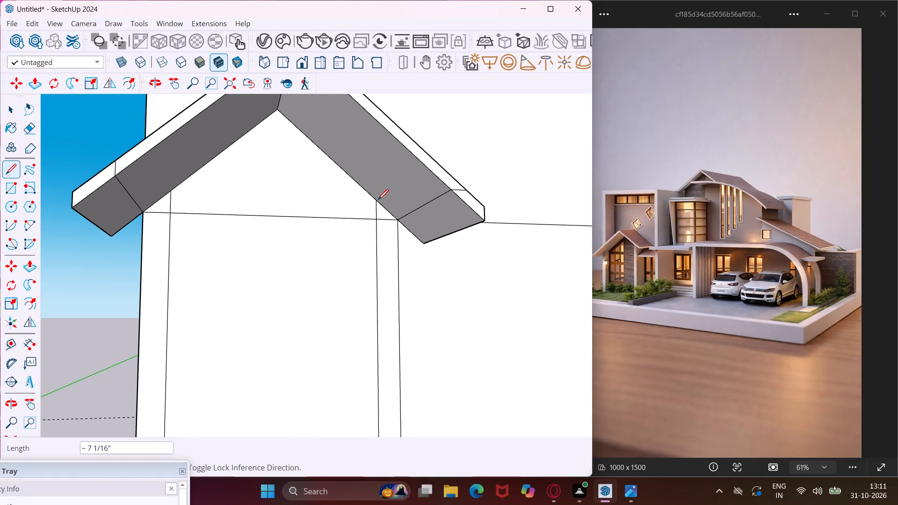
key("Escape")
key("space")
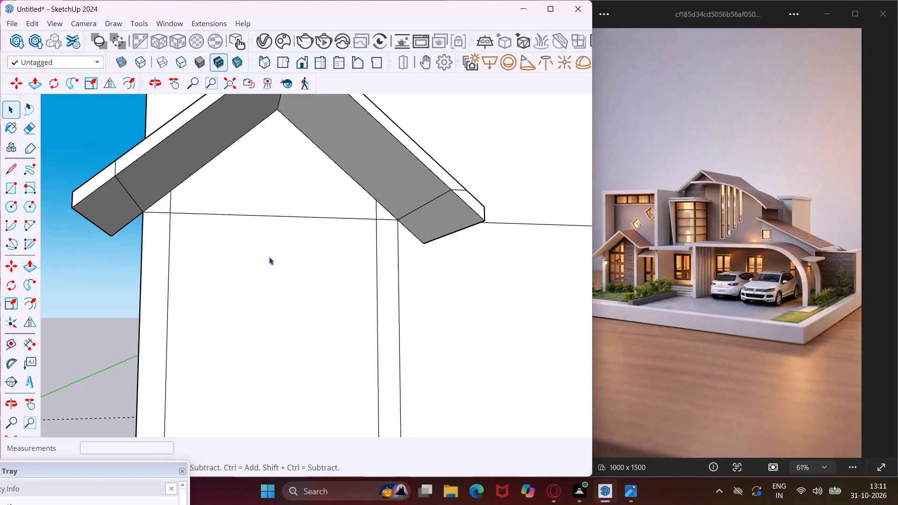
Erase the three horizontal line segments across the gable's base, between the two roof slopes.
key("e")
scroll(158, 214, "up", 5)
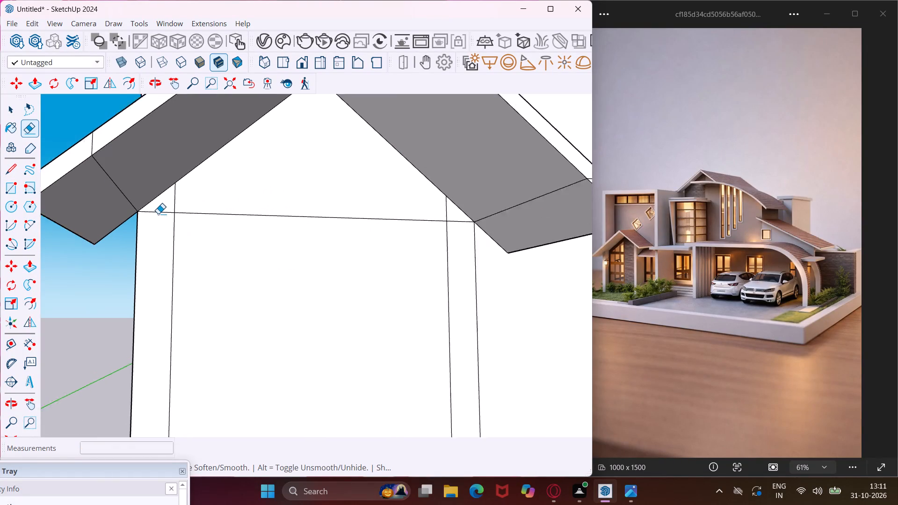
left_click(158, 214)
left_click(163, 211)
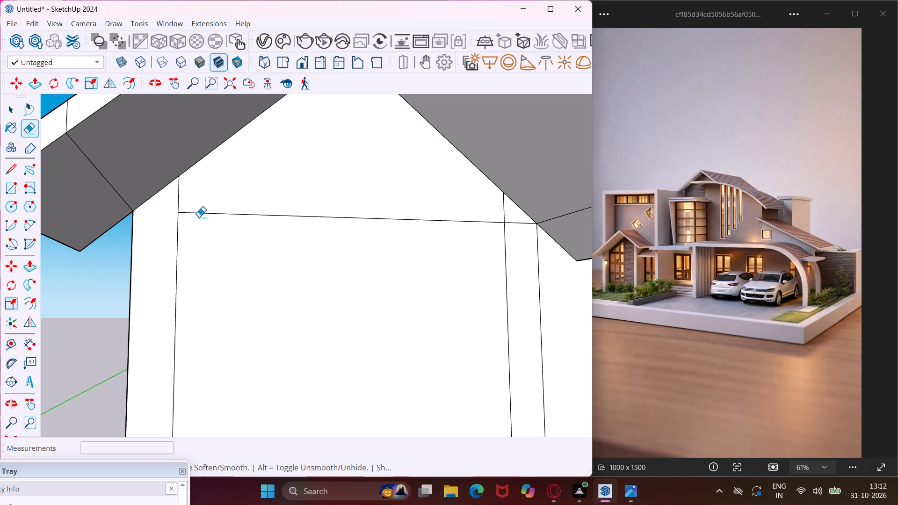
left_click_drag(200, 216, 202, 211)
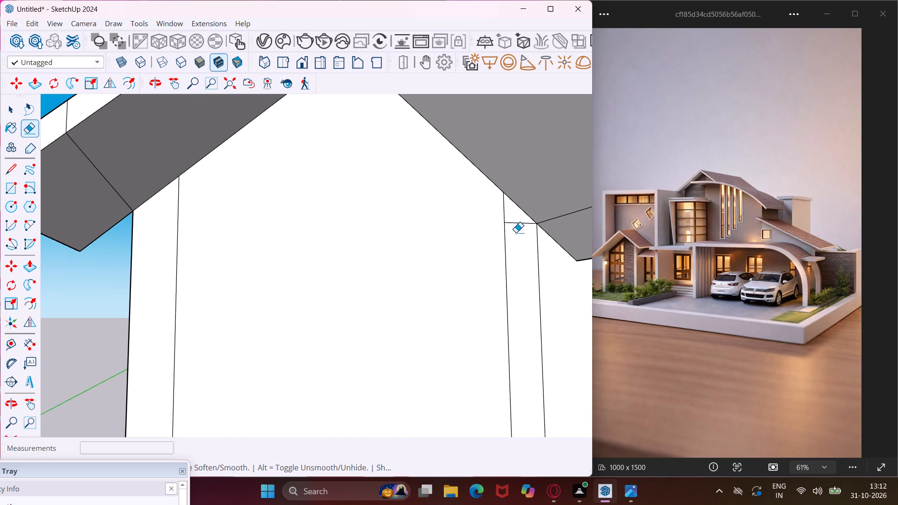
left_click(521, 223)
scroll(356, 226, "down", 12)
scroll(355, 230, "up", 1)
middle_click_drag(355, 230, 355, 294)
scroll(346, 282, "down", 5)
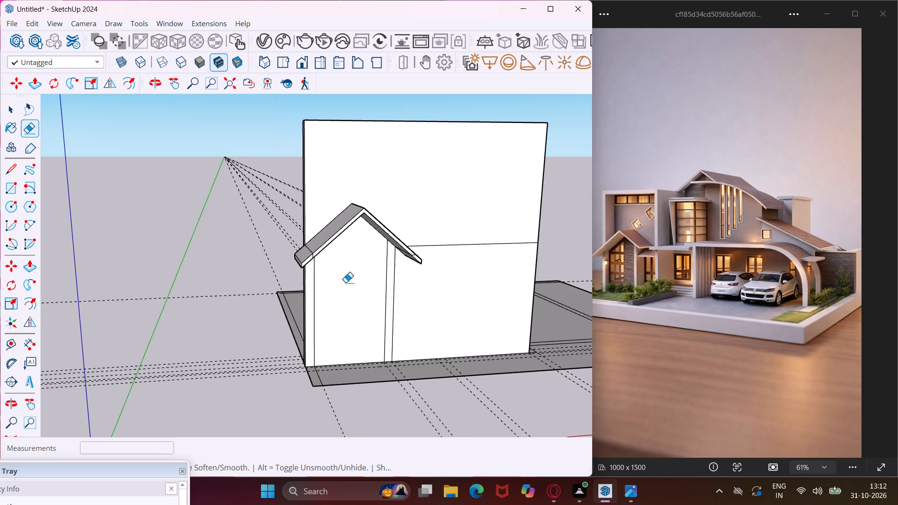
key("Escape")
key("space")
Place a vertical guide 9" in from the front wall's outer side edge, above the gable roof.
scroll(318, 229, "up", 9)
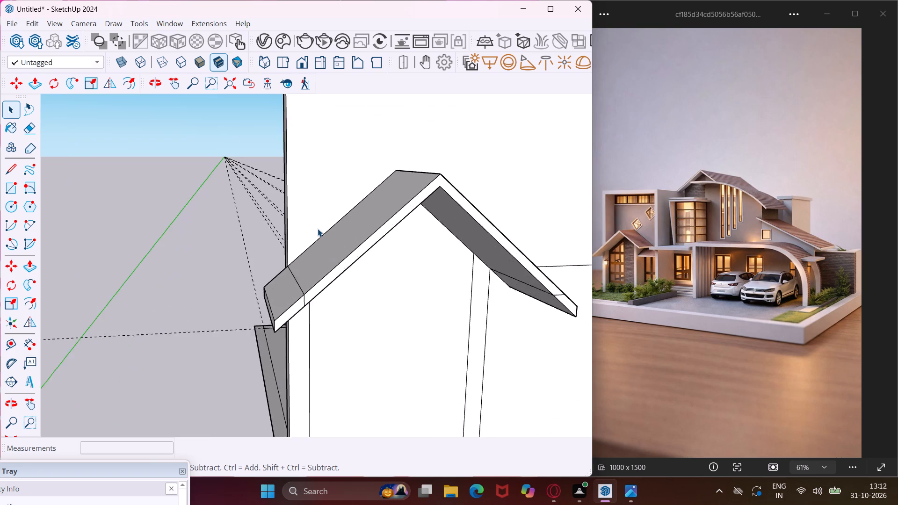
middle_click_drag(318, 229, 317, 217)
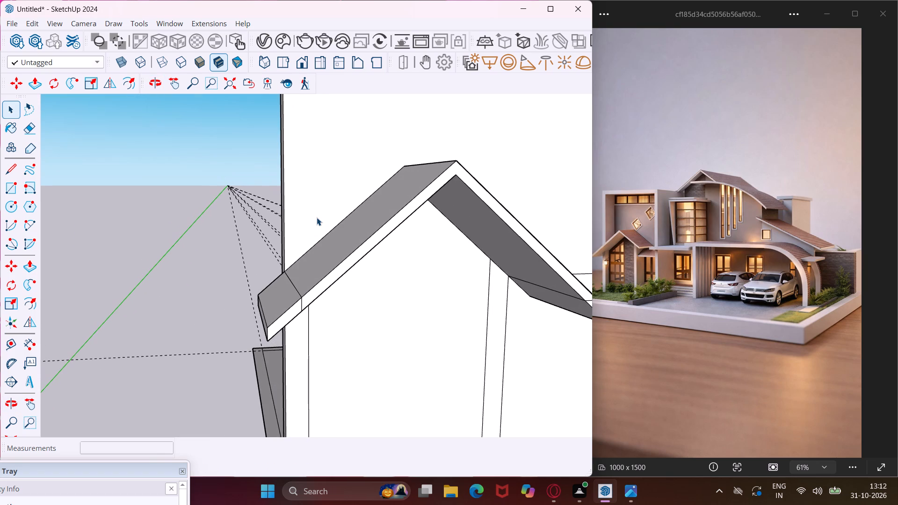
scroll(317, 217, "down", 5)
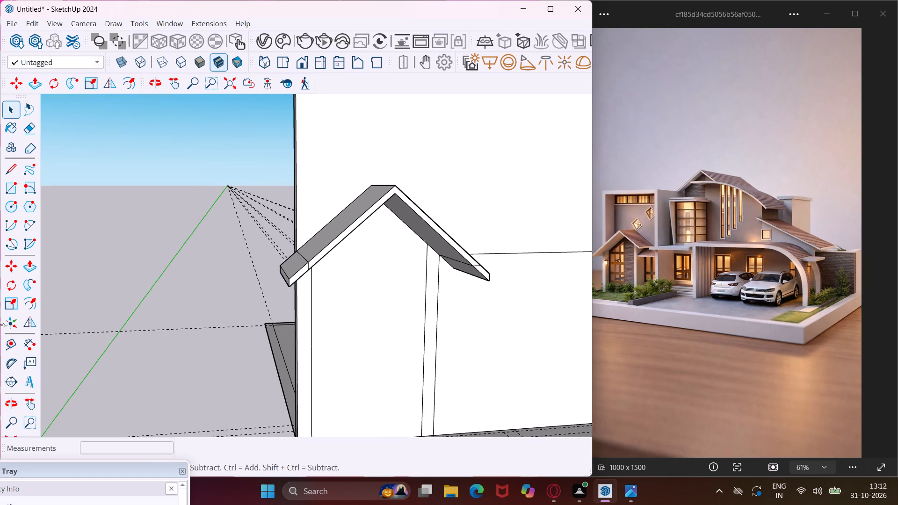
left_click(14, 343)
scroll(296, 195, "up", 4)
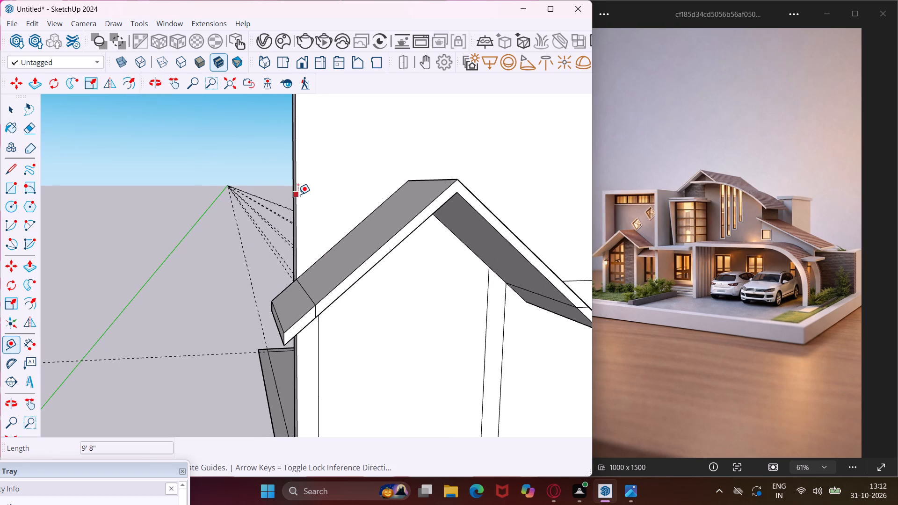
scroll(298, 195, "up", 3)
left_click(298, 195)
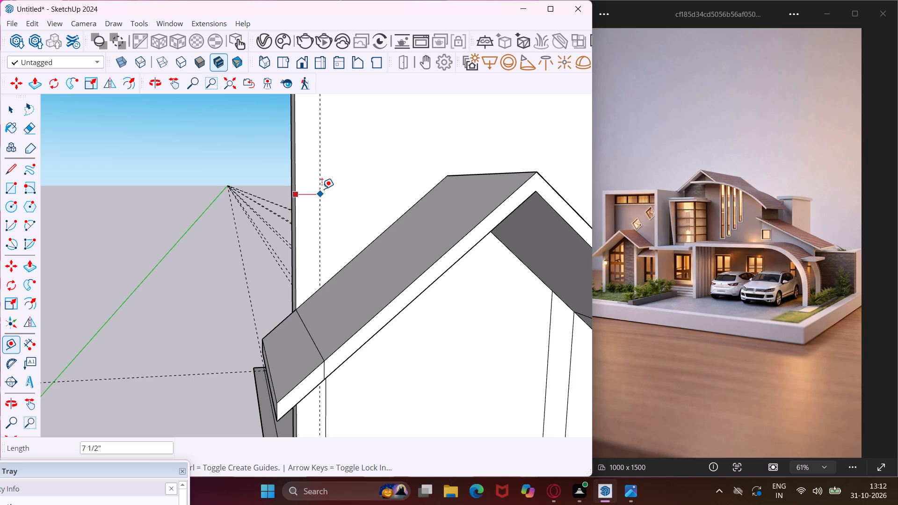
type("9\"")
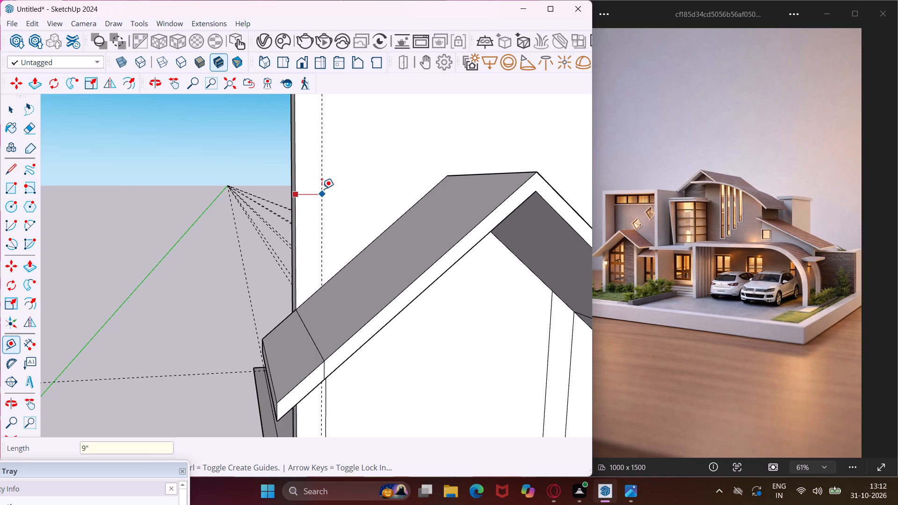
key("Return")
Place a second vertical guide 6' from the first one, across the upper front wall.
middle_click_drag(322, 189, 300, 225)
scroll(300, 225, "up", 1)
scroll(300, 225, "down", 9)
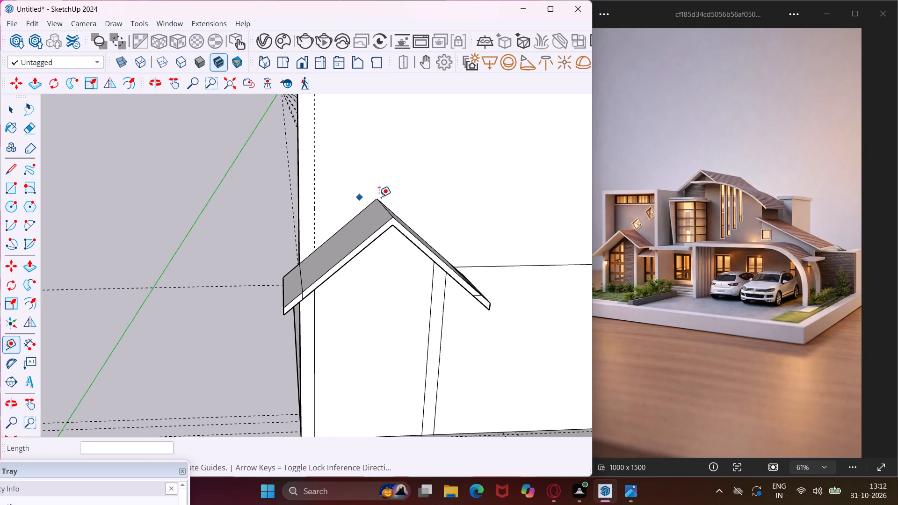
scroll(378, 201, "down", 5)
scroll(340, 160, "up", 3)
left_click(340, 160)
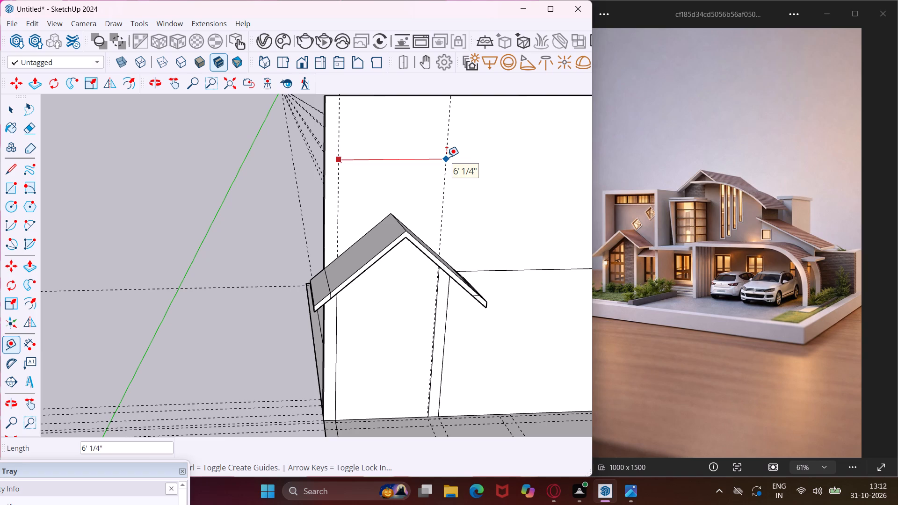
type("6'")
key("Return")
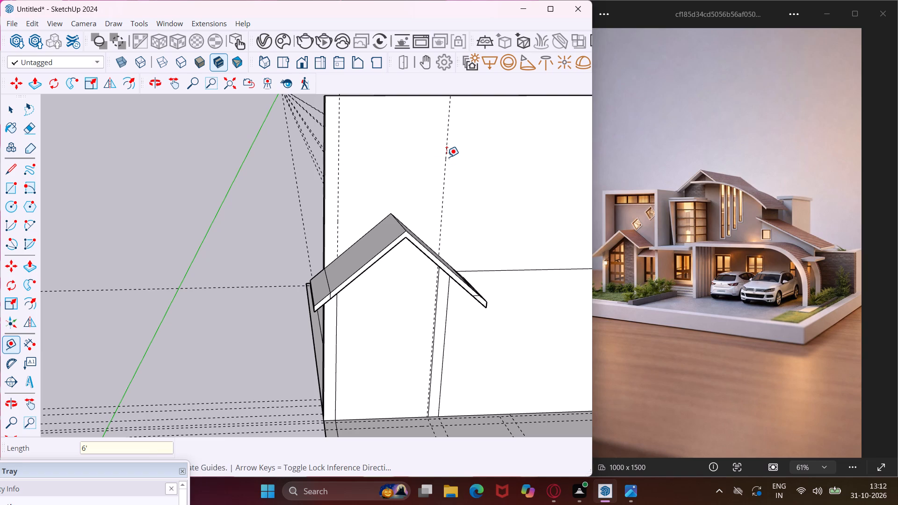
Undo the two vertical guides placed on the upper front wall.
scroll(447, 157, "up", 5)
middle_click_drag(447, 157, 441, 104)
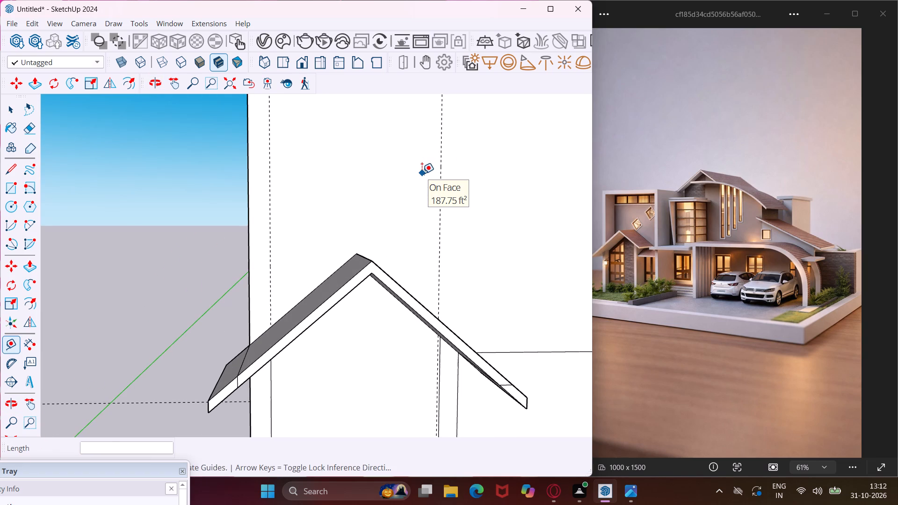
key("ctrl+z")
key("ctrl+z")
Place a vertical guide 9" in from the wall's outer side edge, starting from the edge below the gable roof.
scroll(317, 167, "down", 5)
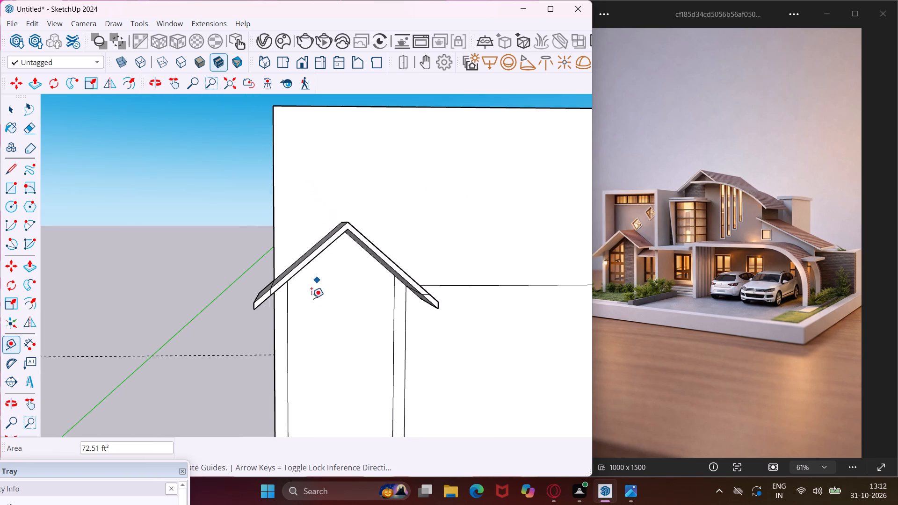
scroll(309, 304, "up", 5)
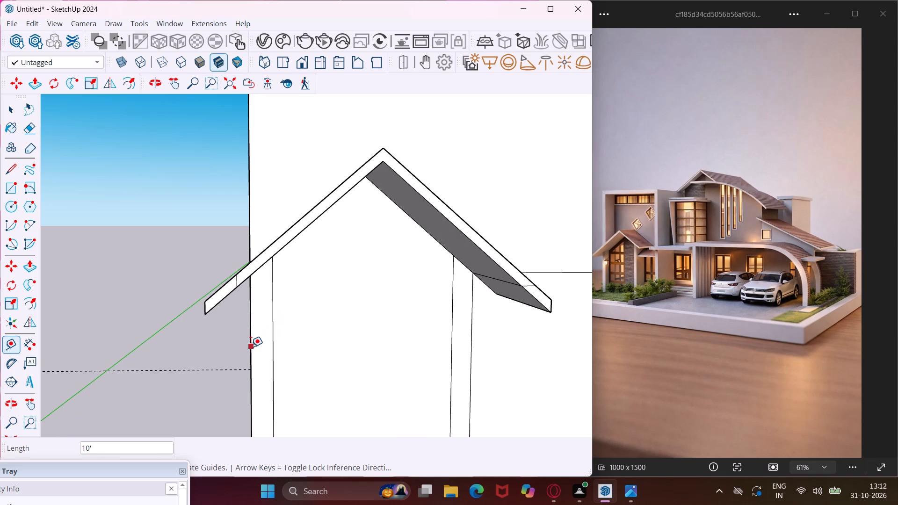
left_click(251, 347)
type("9\"")
key("Return")
Place a vertical guide offset from the outer strip's inner line, aligned with the opposite strip's inner line beneath the gable.
scroll(270, 343, "up", 3)
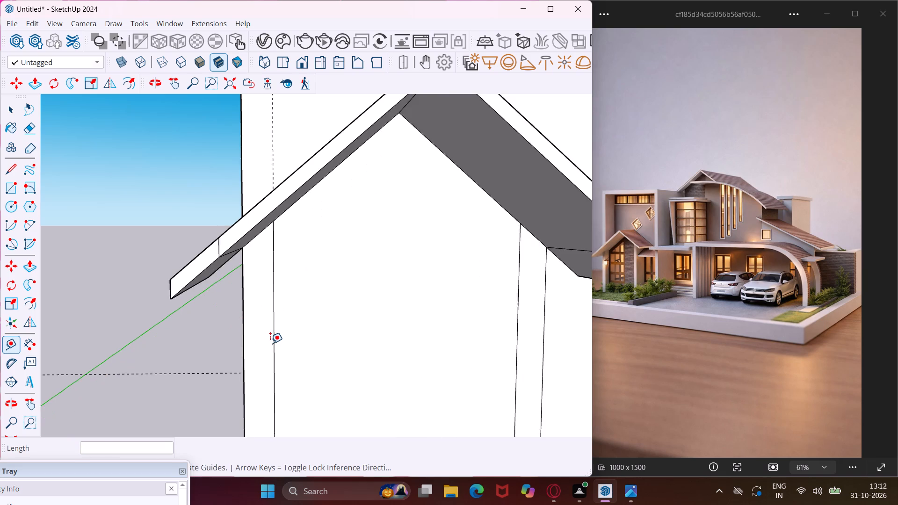
scroll(270, 343, "up", 1)
left_click(277, 346)
scroll(360, 360, "down", 8)
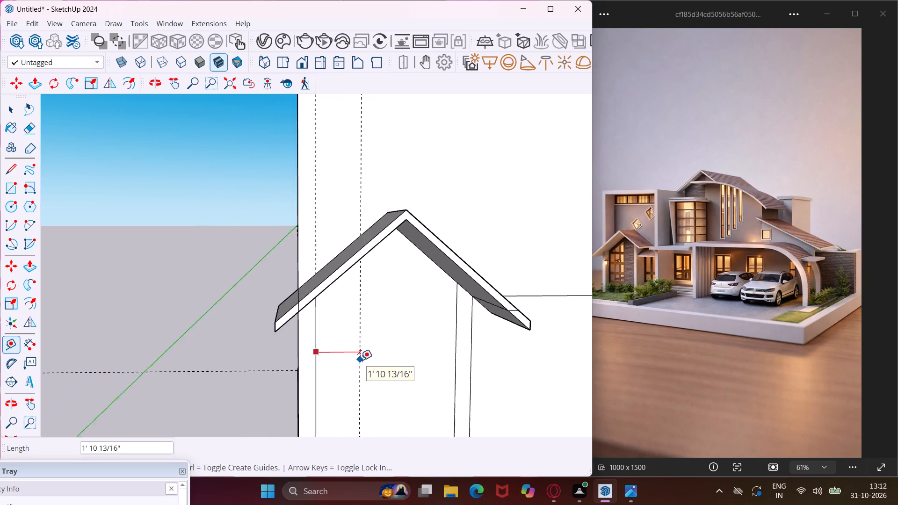
scroll(360, 360, "down", 4)
middle_click_drag(363, 360, 375, 276)
scroll(387, 290, "down", 2)
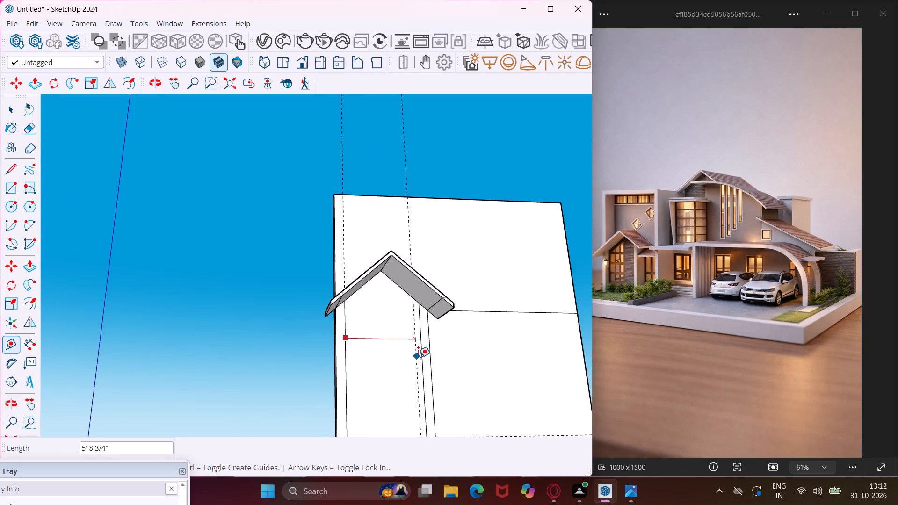
scroll(422, 359, "up", 2)
left_click(422, 359)
Place another vertical guide about 8 1/16" further across, aligned with the outer line of that same strip.
scroll(421, 359, "up", 4)
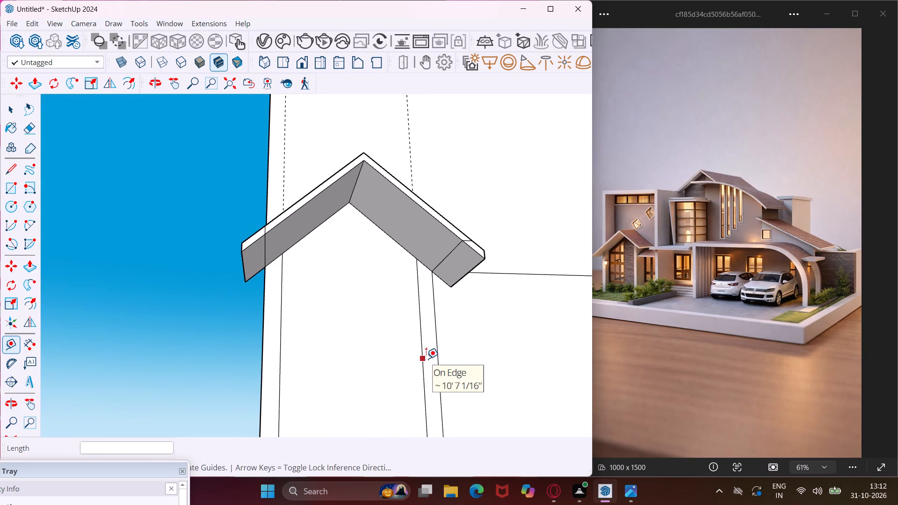
left_click(423, 359)
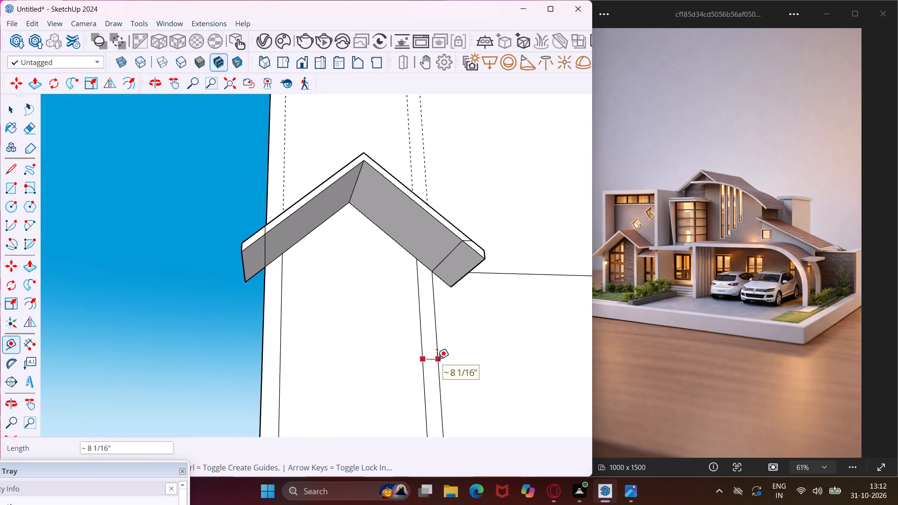
left_click(437, 359)
middle_click_drag(437, 359, 424, 415)
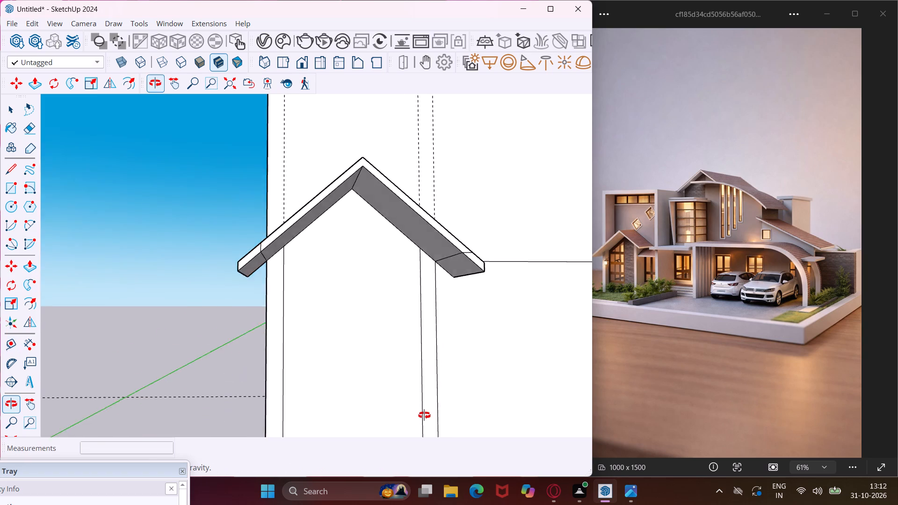
middle_click_drag(424, 415, 423, 439)
middle_click_drag(395, 339, 380, 408)
scroll(320, 350, "down", 5)
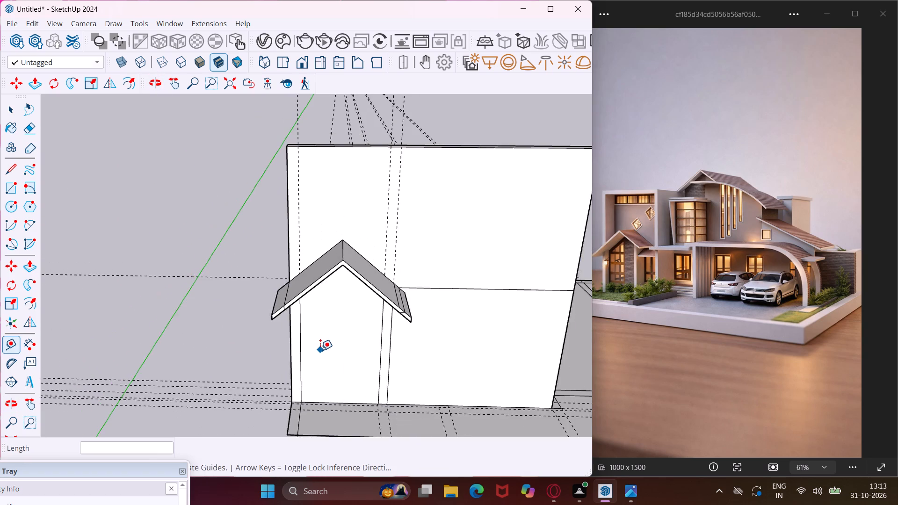
scroll(320, 350, "down", 4)
key("Escape")
key("space")
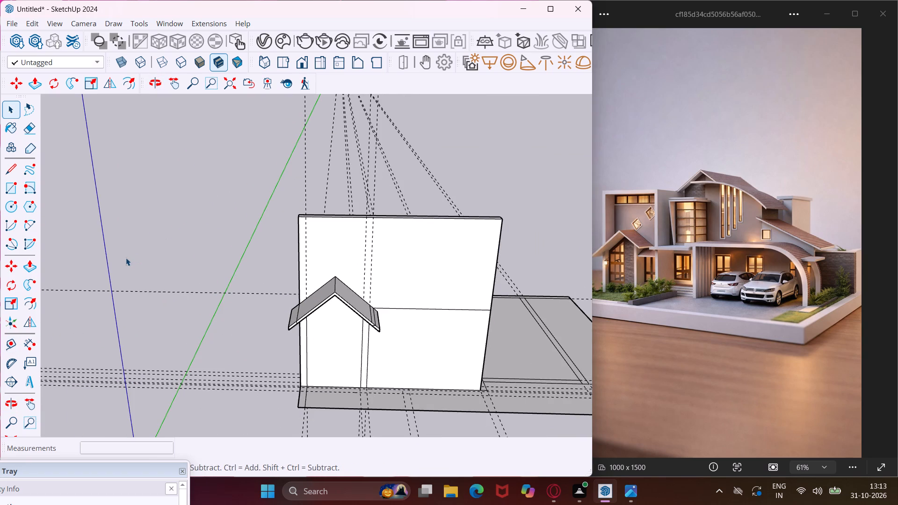
Draw a vertical line about 9' 1/4" long along the 9" guide, from the gable roof up to the wall's top edge.
left_click(6, 166)
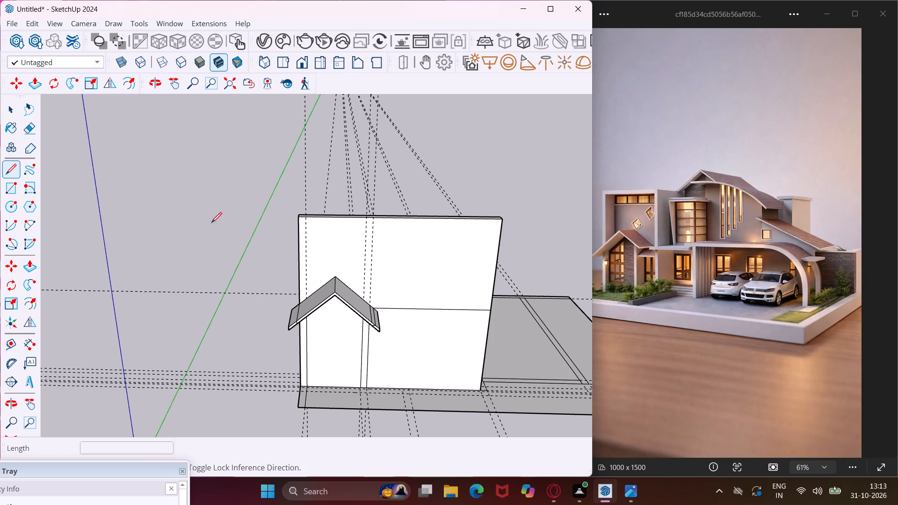
scroll(290, 273, "up", 6)
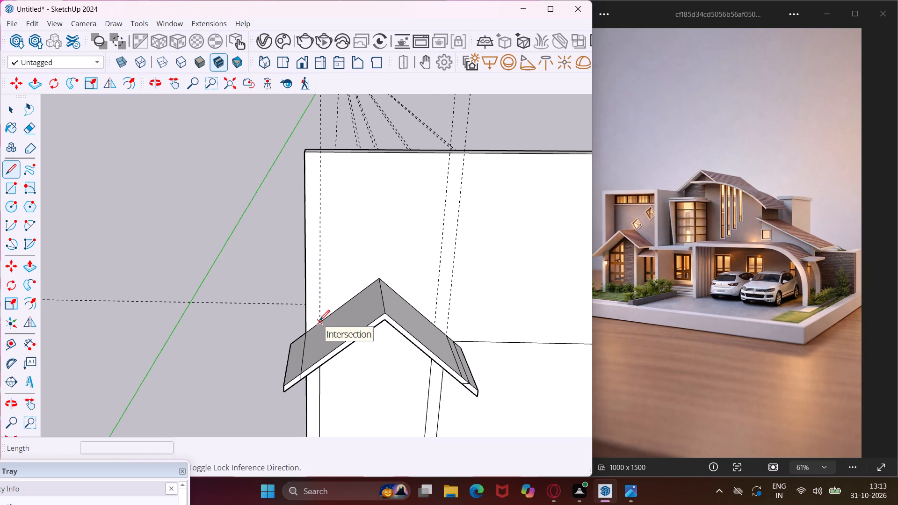
left_click(319, 320)
left_click(322, 151)
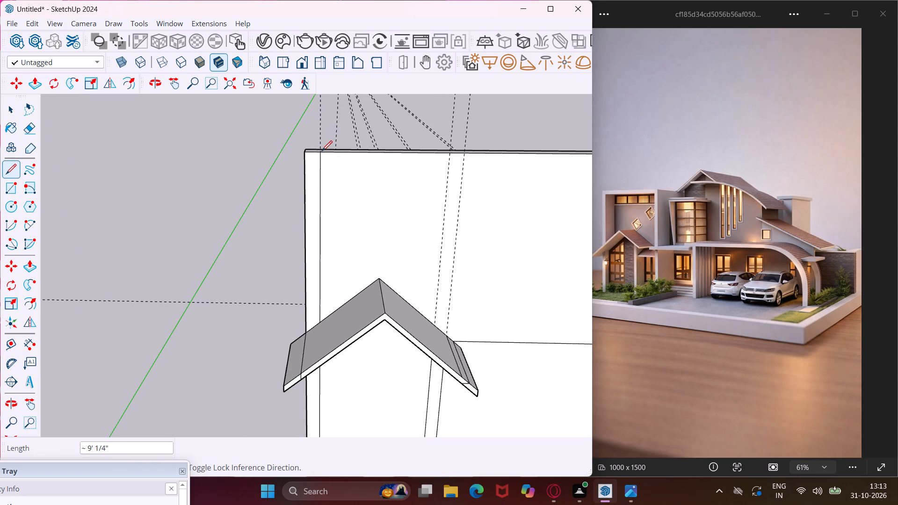
key("Escape")
key("space")
Extrude the narrow wall strip beneath the gable's inner slope 4' out, flush with the roof's front.
scroll(273, 143, "down", 3)
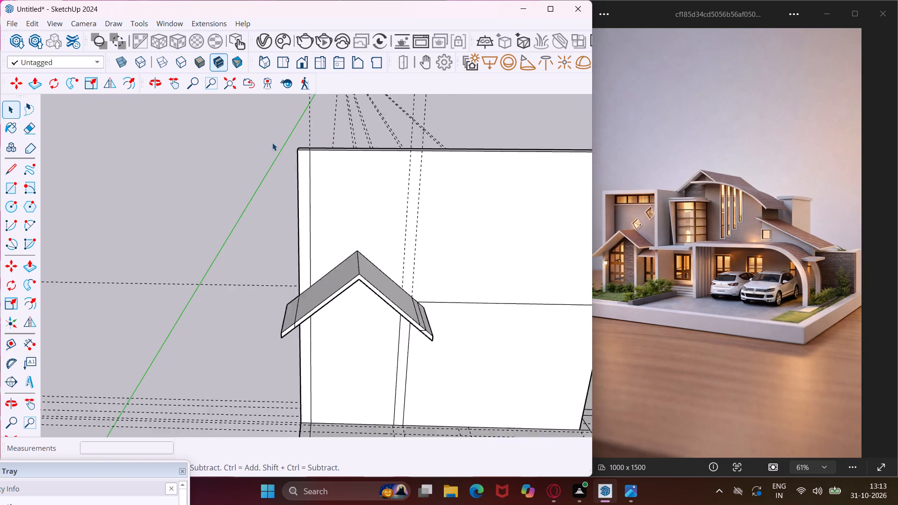
scroll(272, 143, "down", 3)
scroll(413, 332, "up", 5)
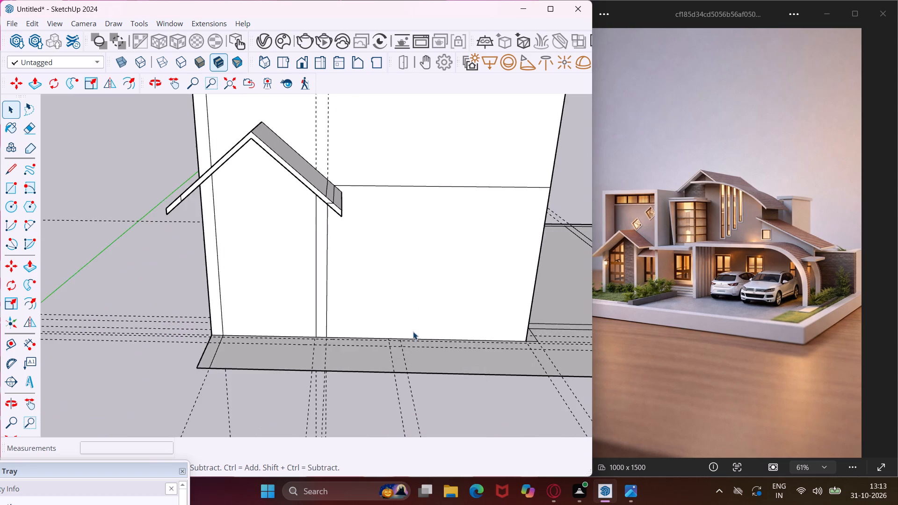
scroll(412, 332, "up", 10)
middle_click_drag(388, 348, 403, 383)
scroll(342, 355, "down", 7)
scroll(242, 217, "up", 2)
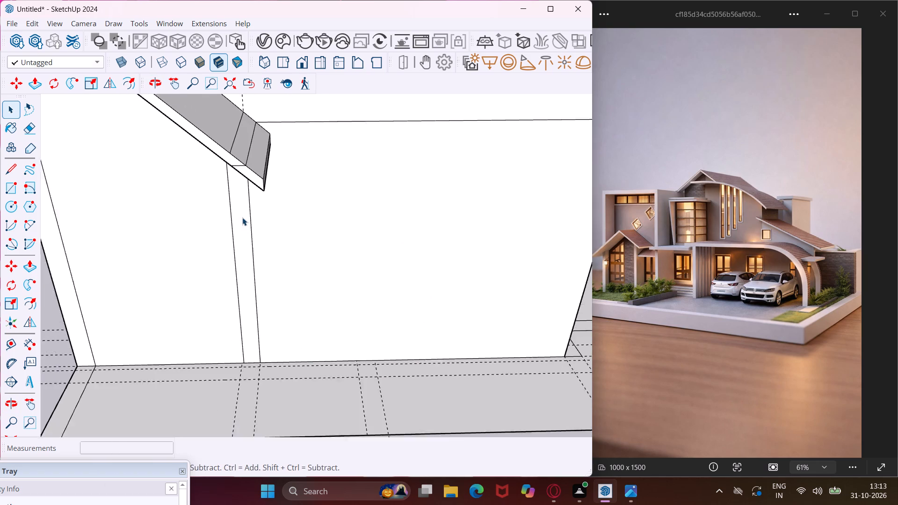
scroll(242, 217, "up", 3)
middle_click_drag(242, 217, 330, 130)
scroll(309, 152, "down", 4)
scroll(250, 209, "down", 4)
left_click(246, 208)
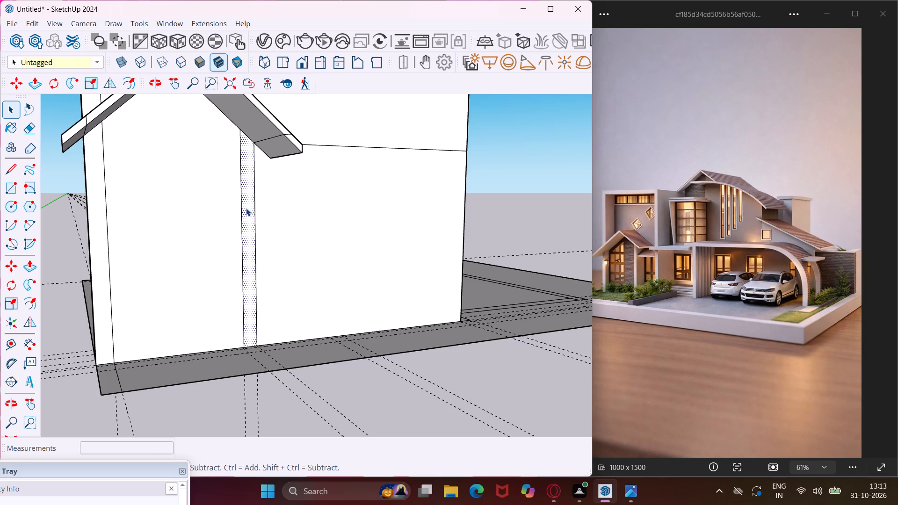
key("p")
left_click(246, 208)
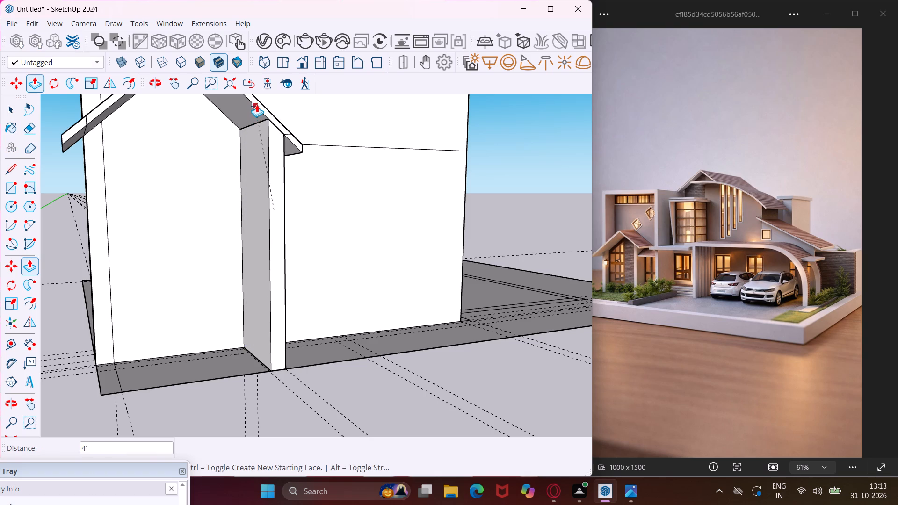
left_click(257, 104)
Extrude the narrow strip at the wall's outer edge beneath the gable 4' to match the opposite pillar.
scroll(102, 240, "up", 3)
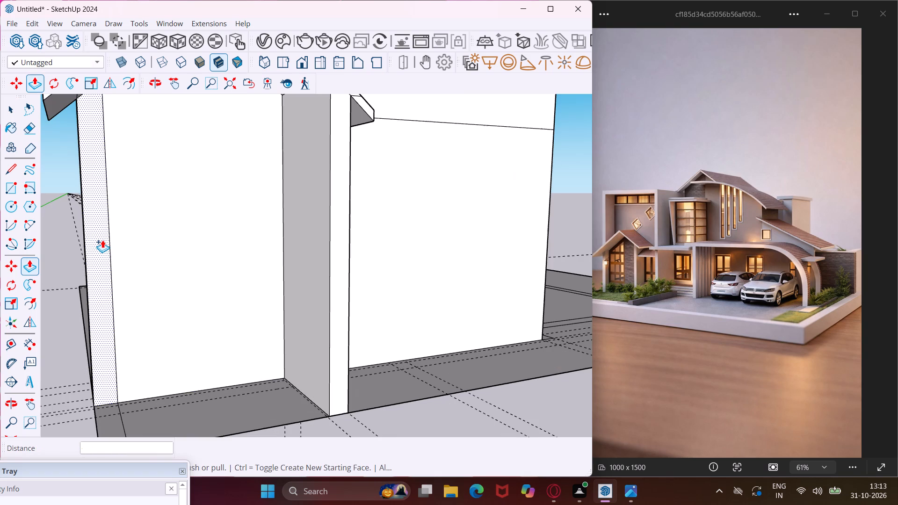
left_click(101, 238)
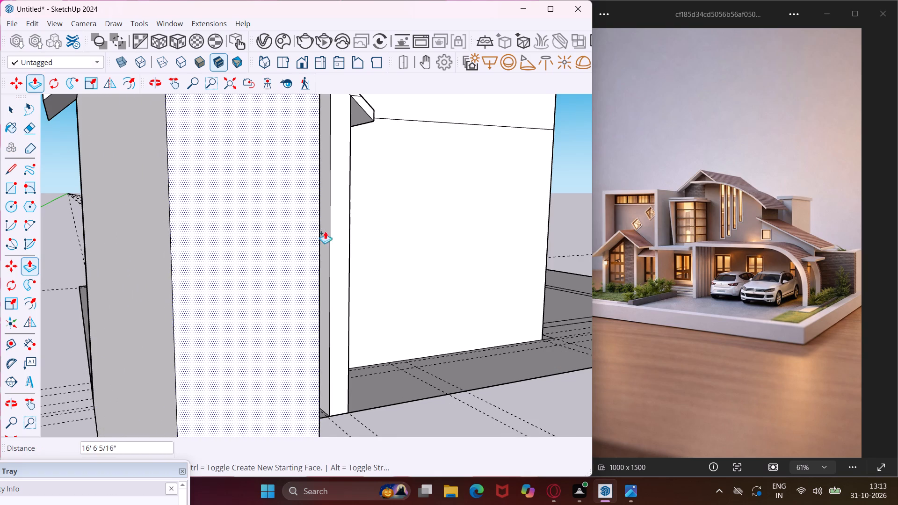
middle_click_drag(330, 232, 105, 217)
scroll(105, 217, "down", 8)
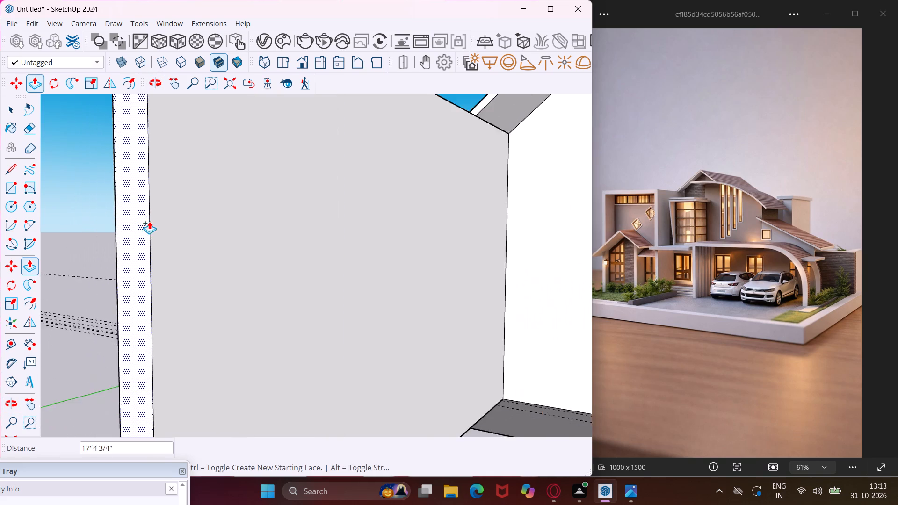
scroll(149, 221, "down", 9)
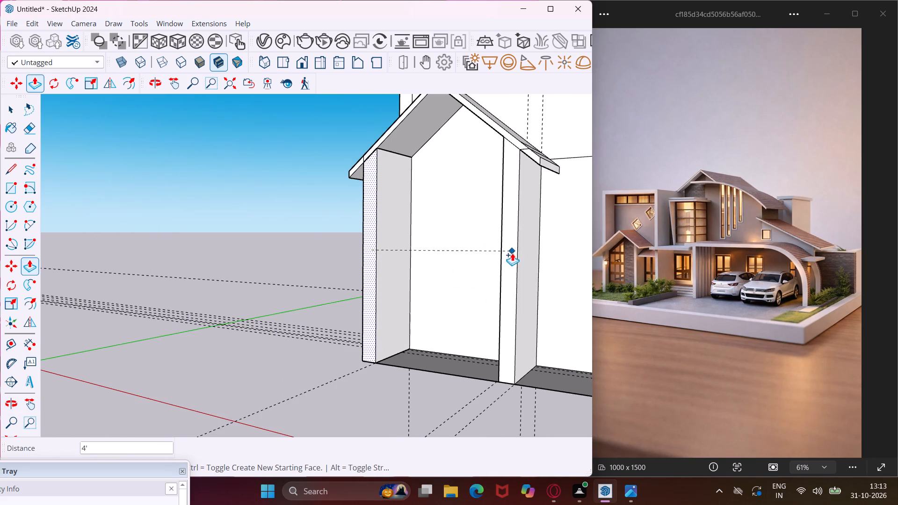
left_click(511, 253)
Extrude the narrow outer-edge strip above the gable roof 4', flush with the roof's front face.
middle_click_drag(351, 238, 427, 327)
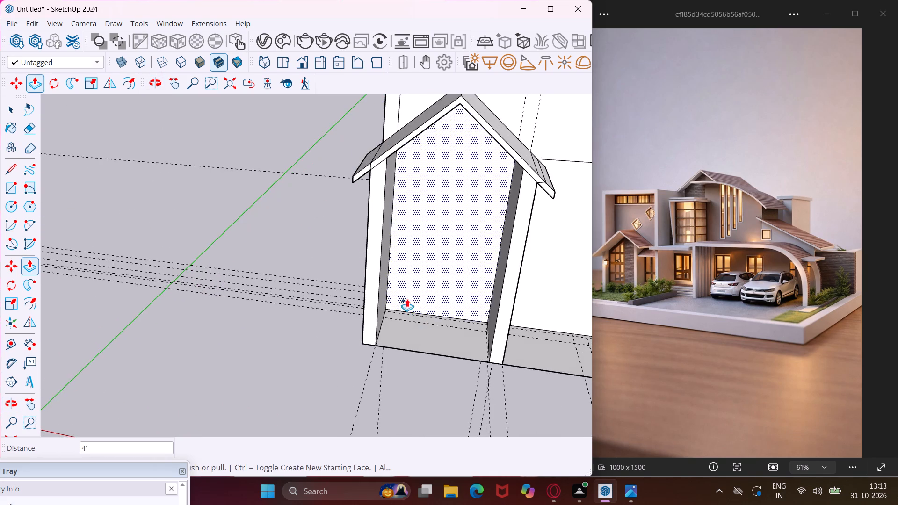
scroll(402, 293, "down", 5)
scroll(404, 165, "up", 5)
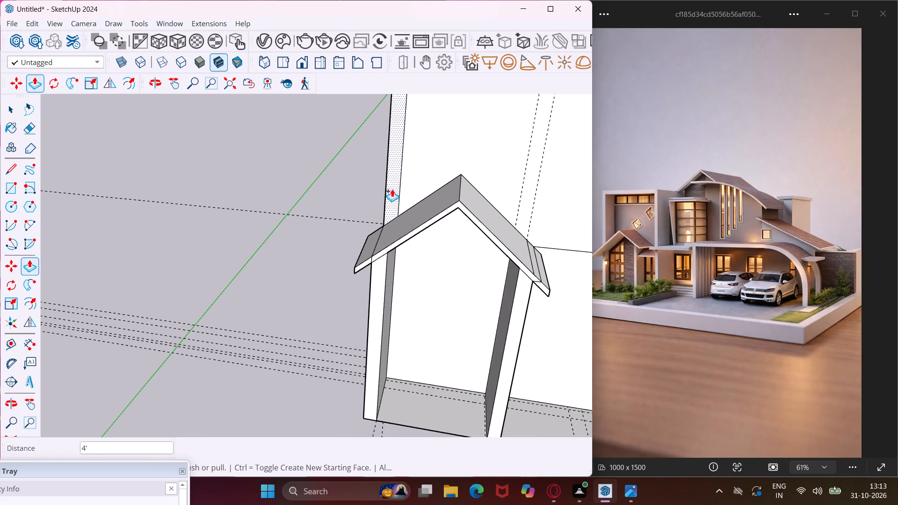
left_click(392, 189)
left_click(460, 207)
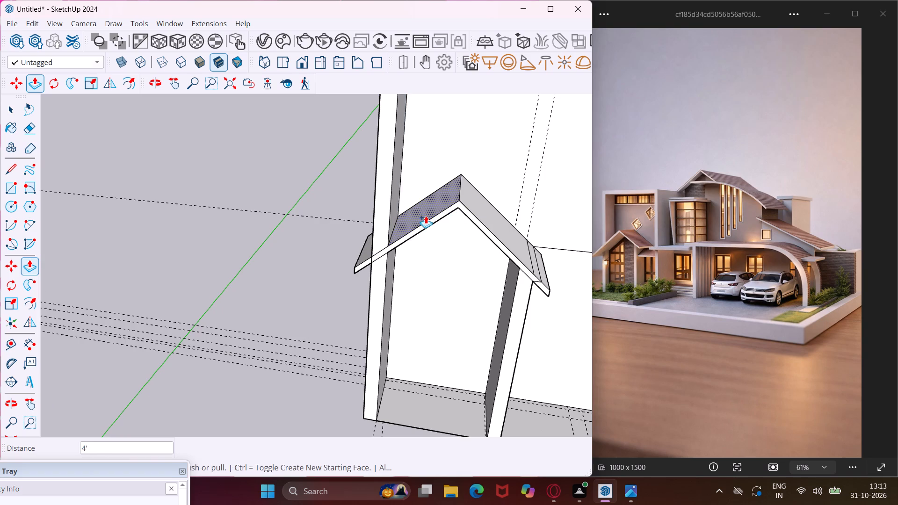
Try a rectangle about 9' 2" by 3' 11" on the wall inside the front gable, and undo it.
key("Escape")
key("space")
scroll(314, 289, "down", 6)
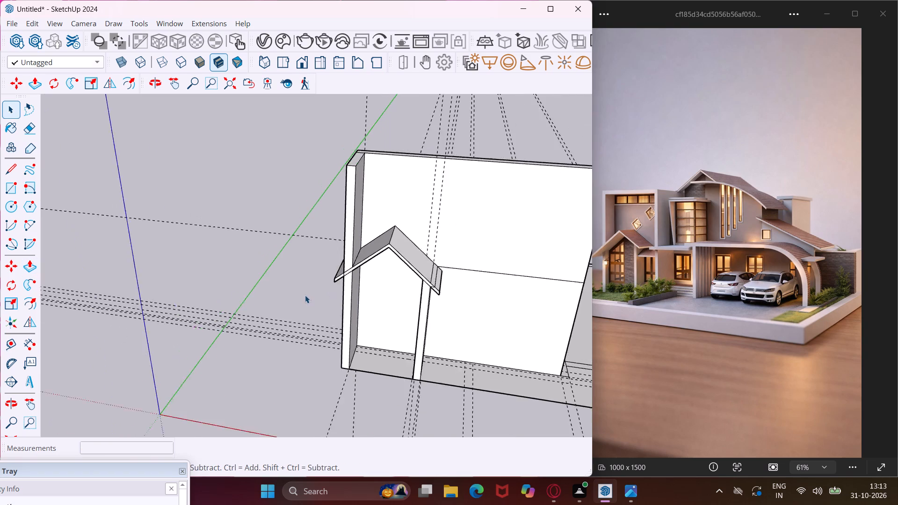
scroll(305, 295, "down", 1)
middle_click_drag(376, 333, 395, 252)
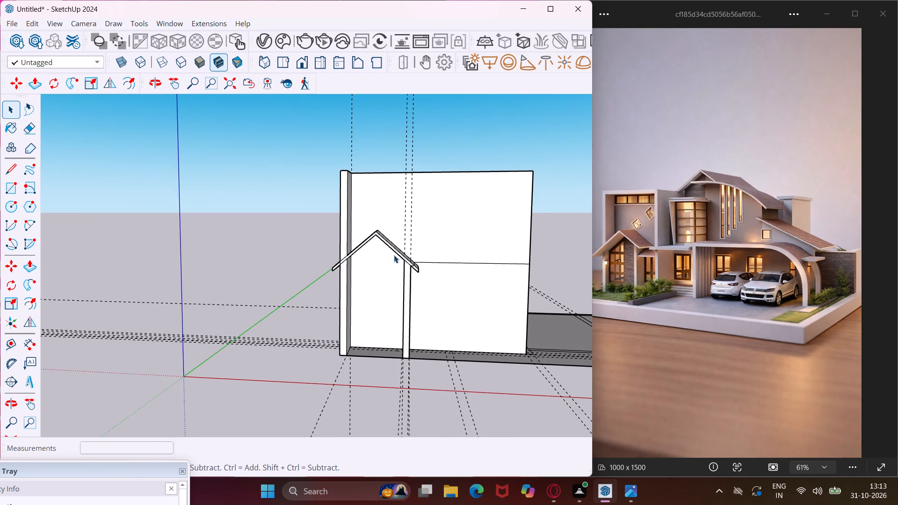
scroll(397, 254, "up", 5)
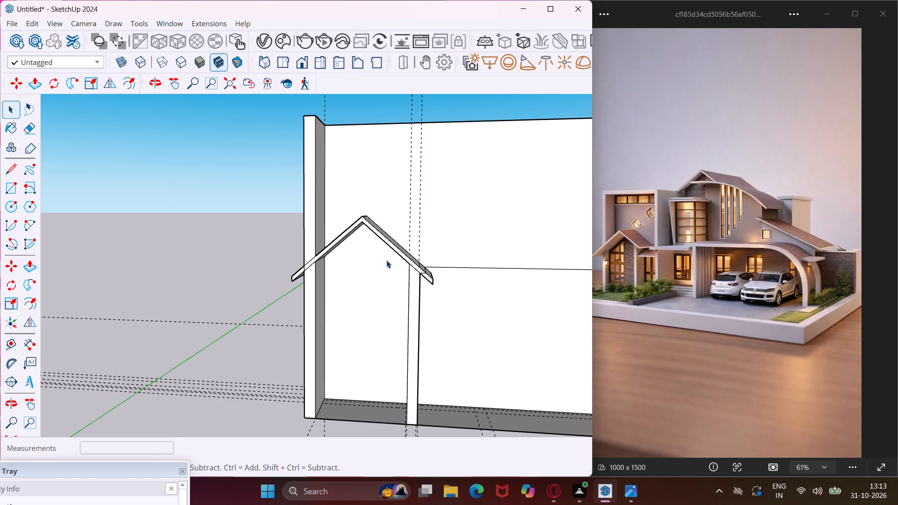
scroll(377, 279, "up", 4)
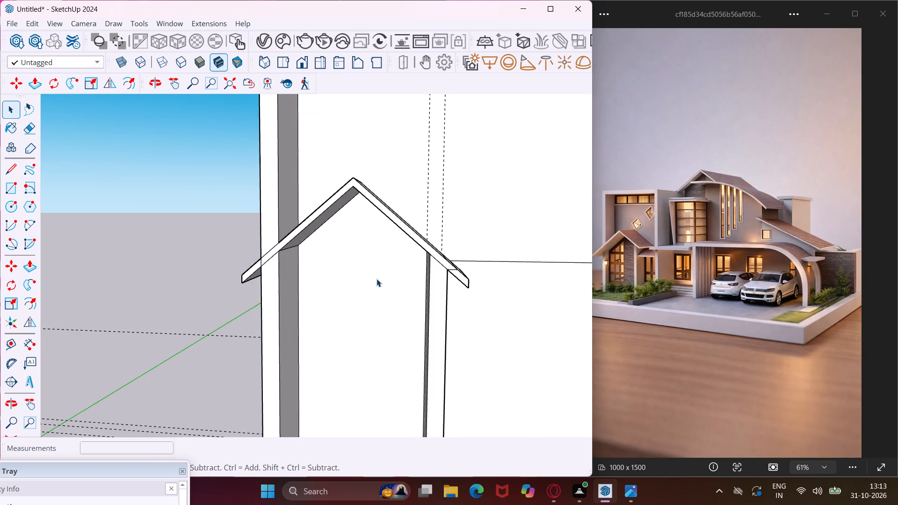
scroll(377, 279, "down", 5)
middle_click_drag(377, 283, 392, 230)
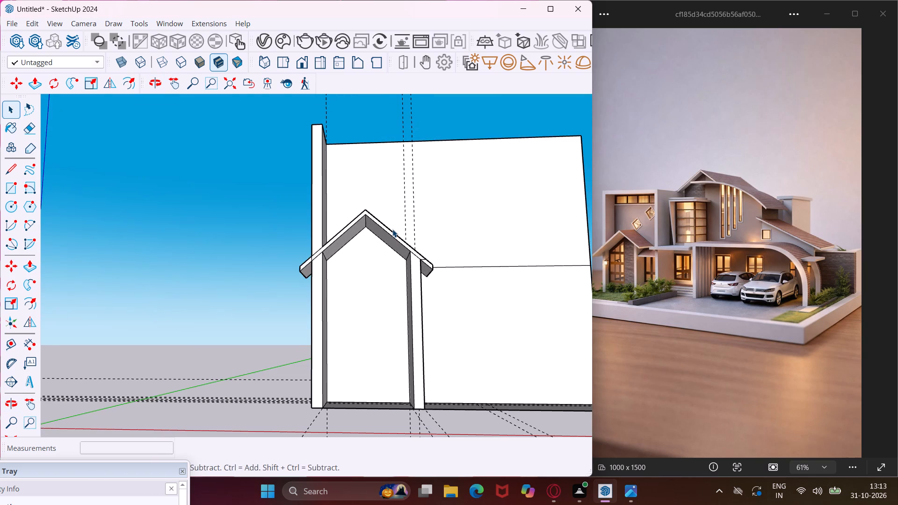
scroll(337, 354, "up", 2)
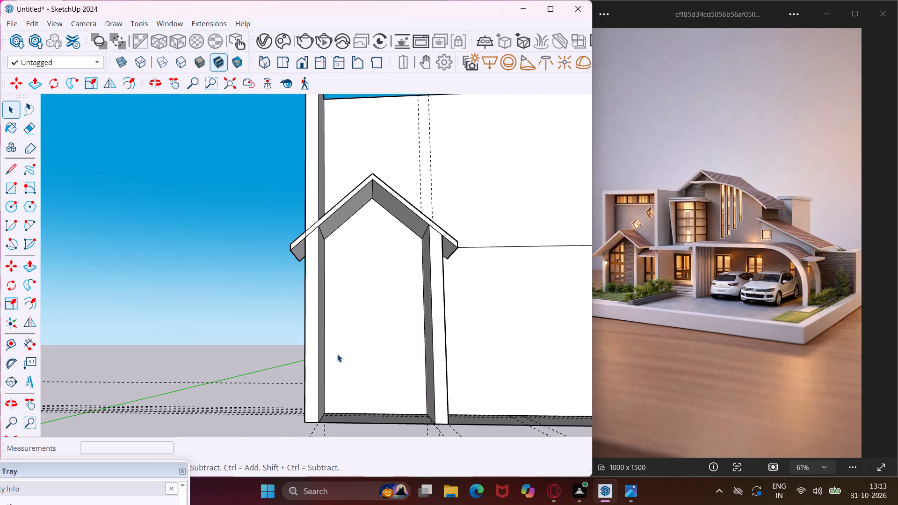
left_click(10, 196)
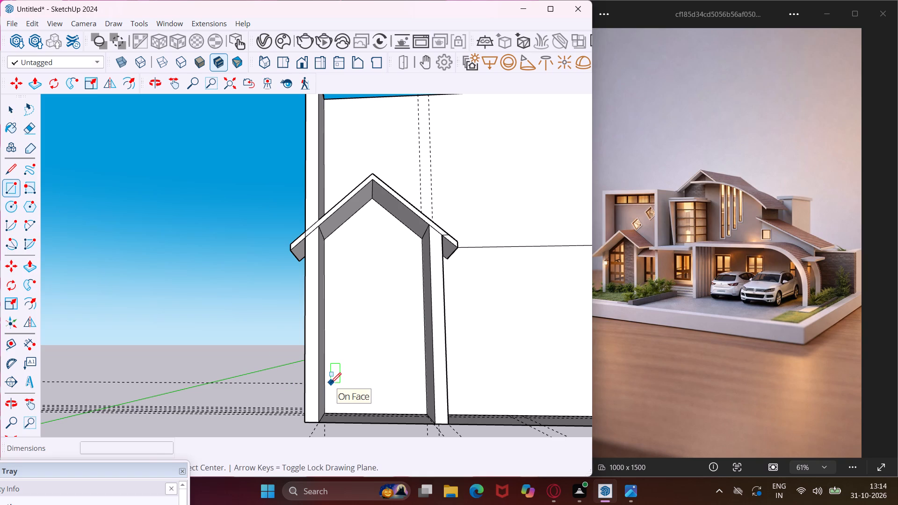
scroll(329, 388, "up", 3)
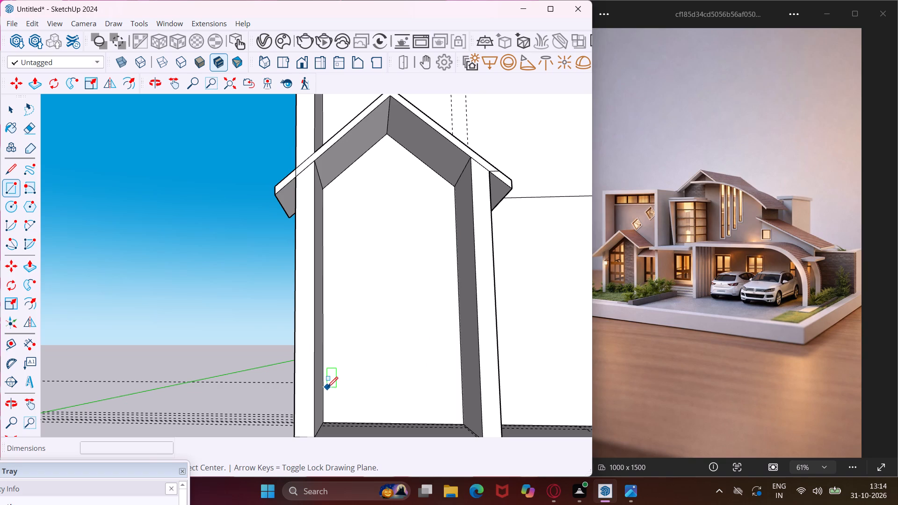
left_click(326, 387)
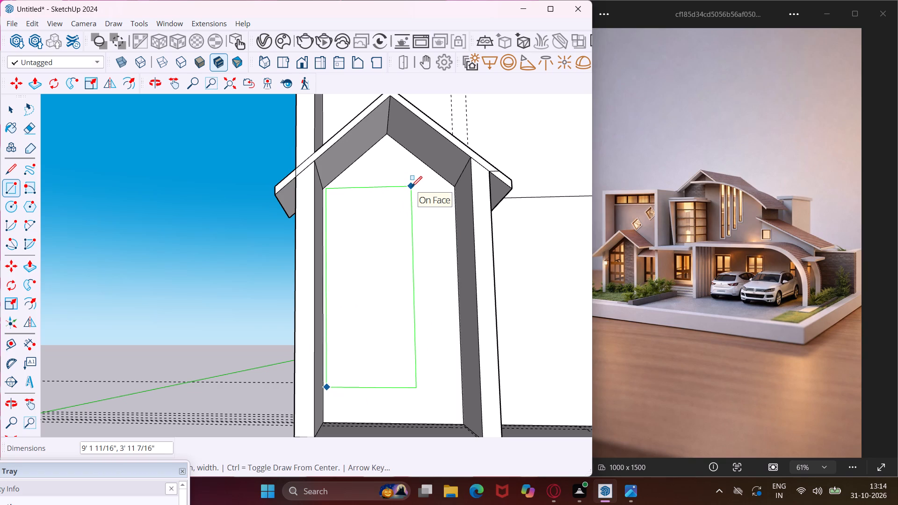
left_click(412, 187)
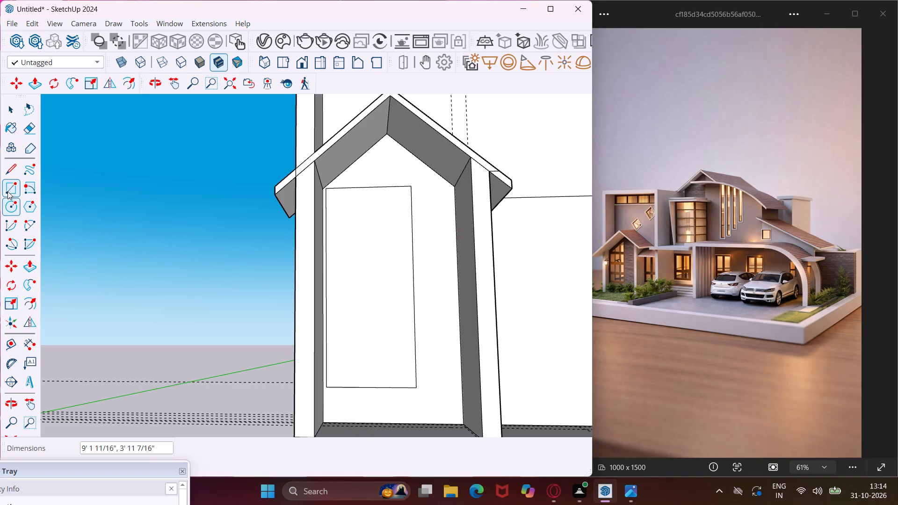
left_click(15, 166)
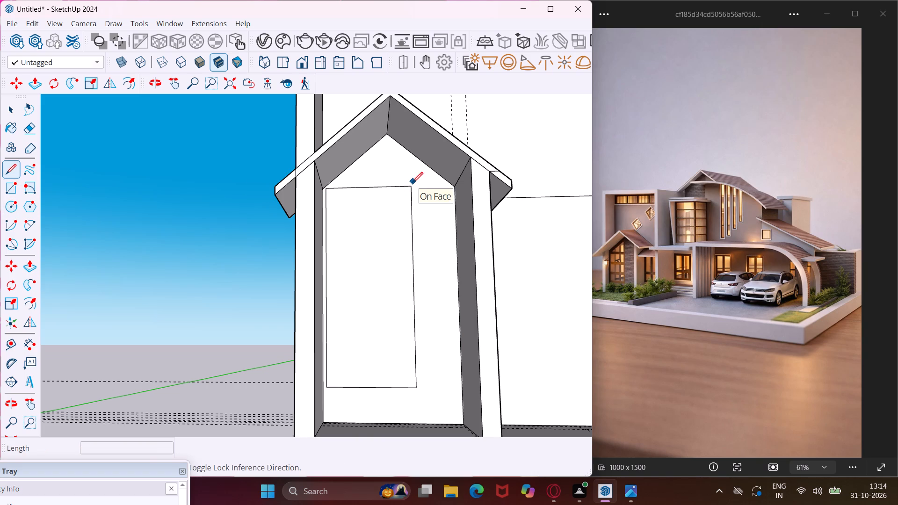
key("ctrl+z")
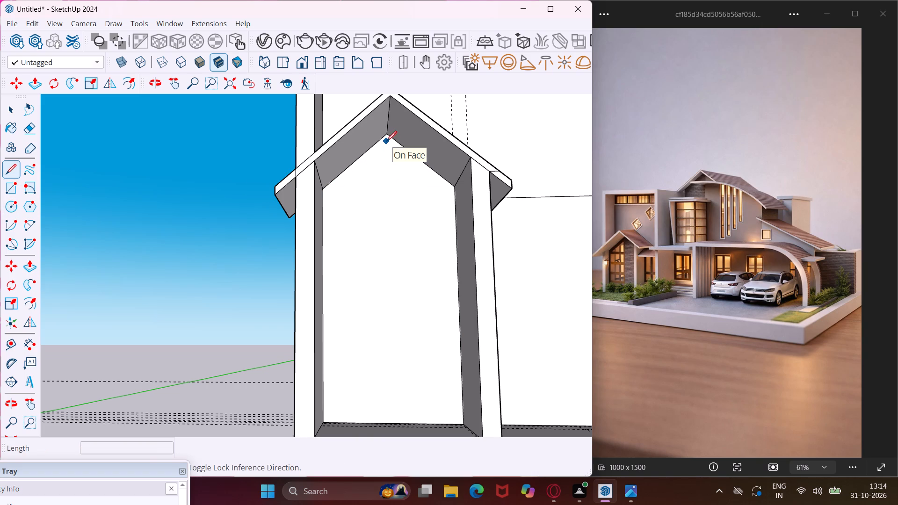
Draw a closed half-gable window outline below the apex, about 2' 10" wide and 8' 7" tall at its outer side, with its top following the roof slope.
left_click(386, 141)
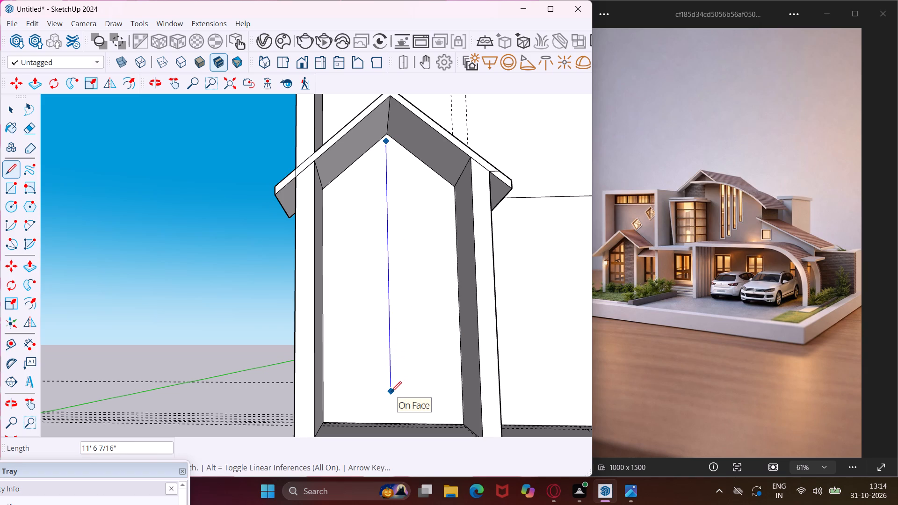
left_click(391, 377)
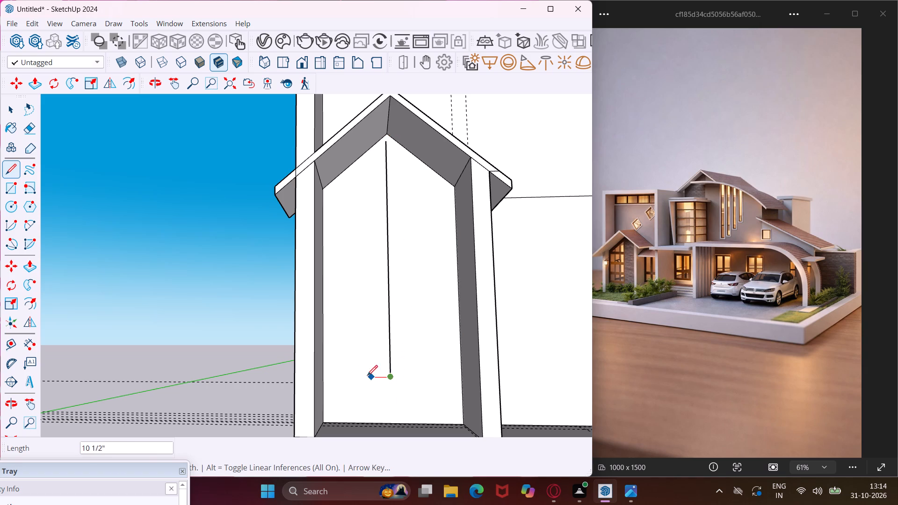
left_click(327, 375)
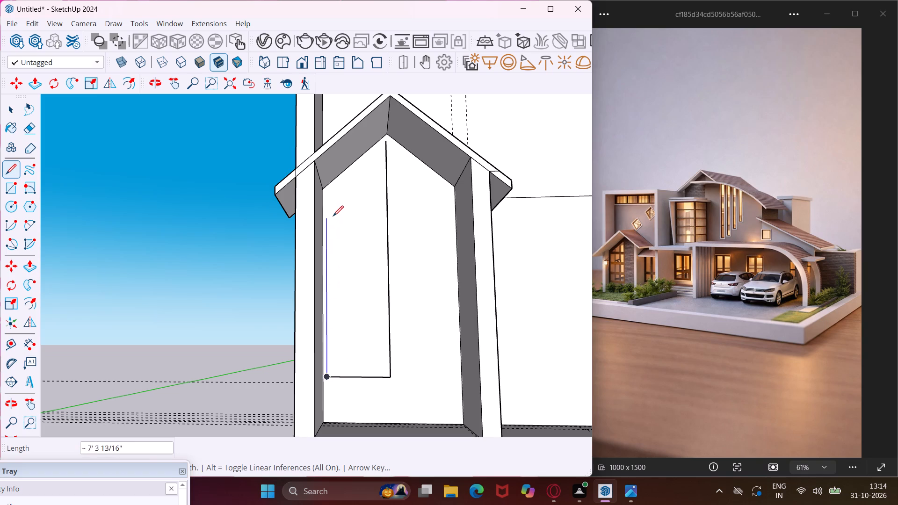
left_click(329, 192)
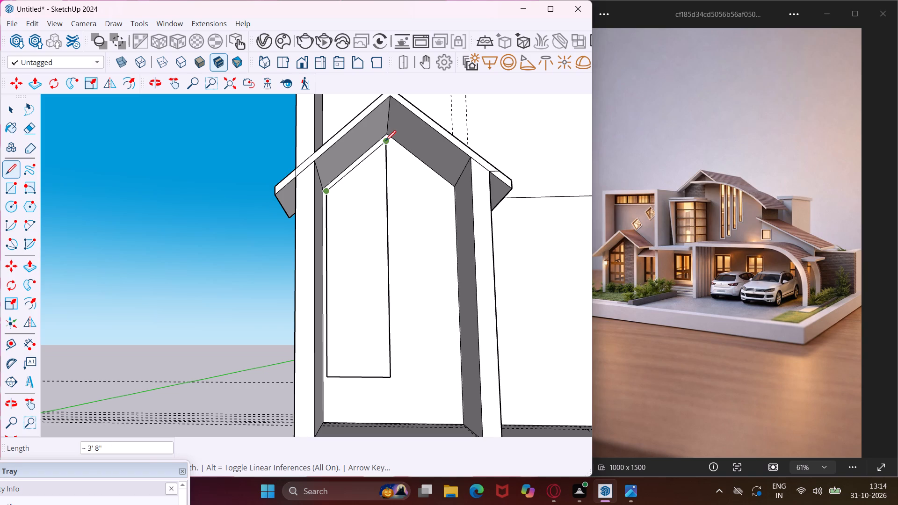
left_click(385, 141)
key("Escape")
key("space")
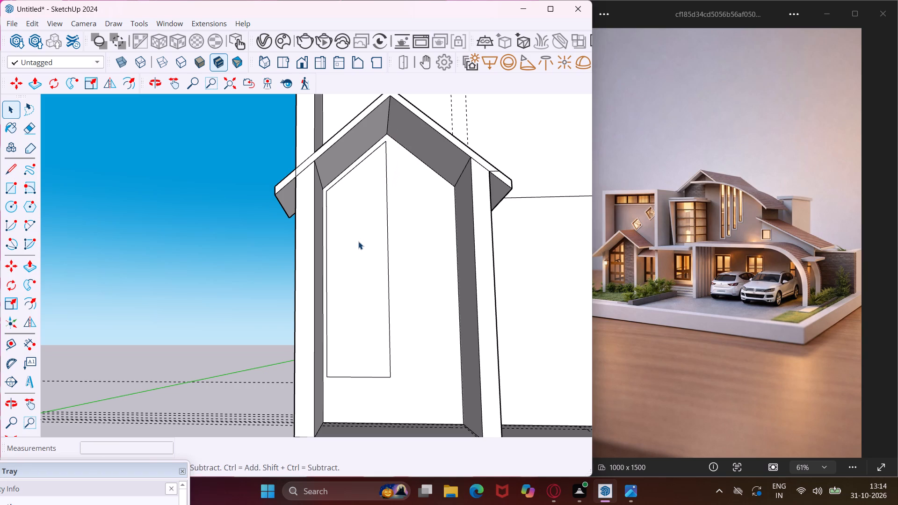
Copy the half-gable window face about 9' 2" along the red axis, clear of the house's outer side.
middle_click_drag(353, 245, 375, 332)
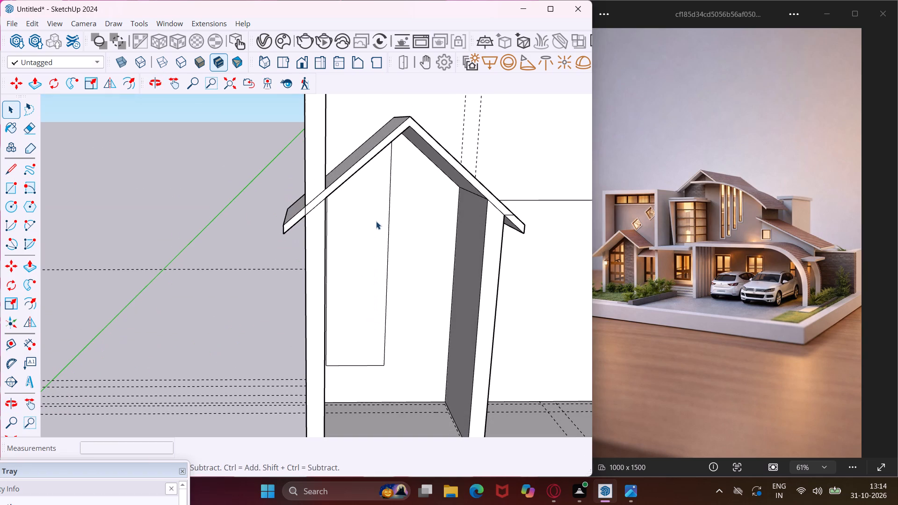
left_click(372, 222)
key("m")
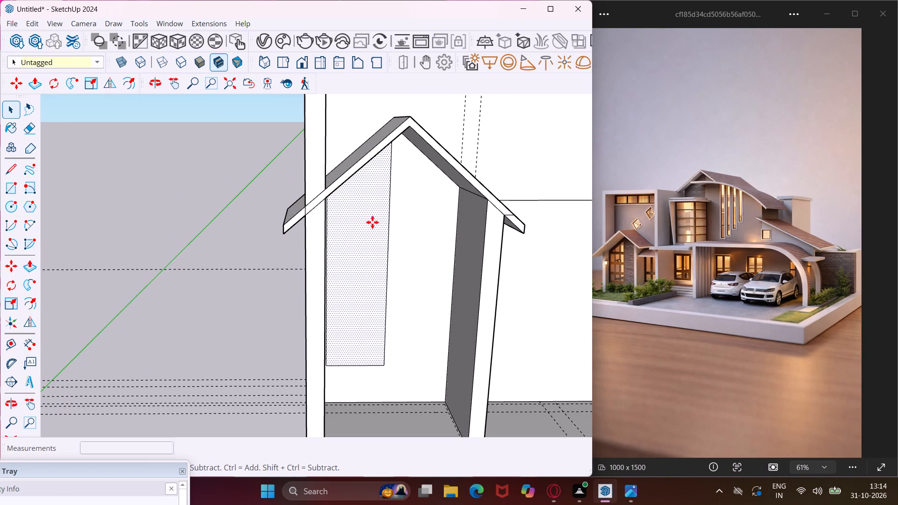
left_click(372, 222)
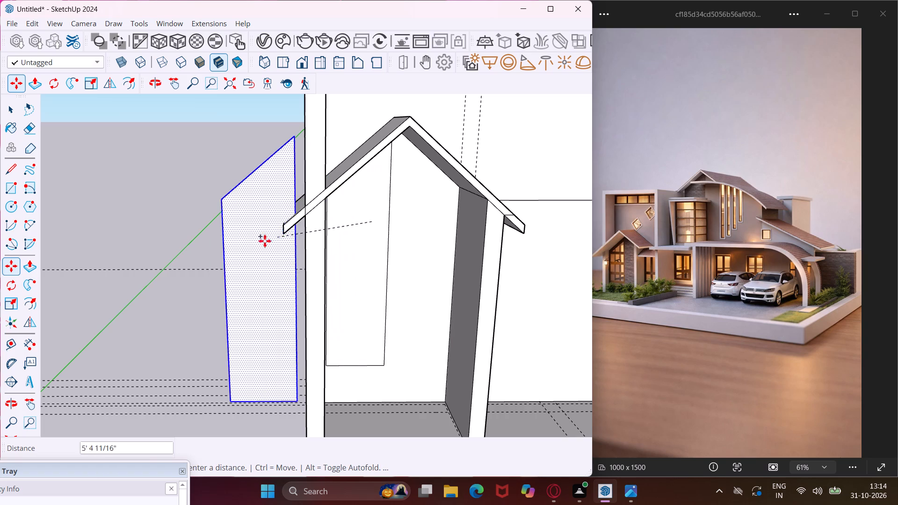
scroll(244, 246, "down", 4)
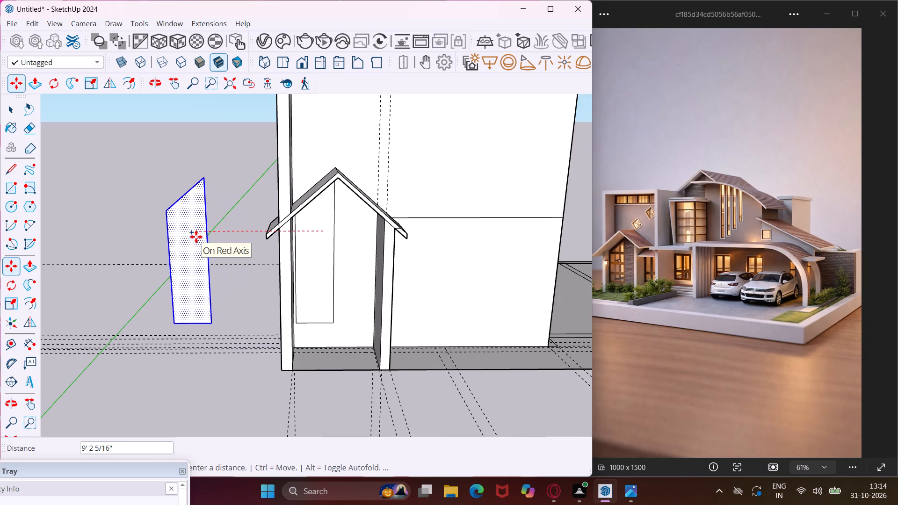
left_click(196, 237)
key("Escape")
key("space")
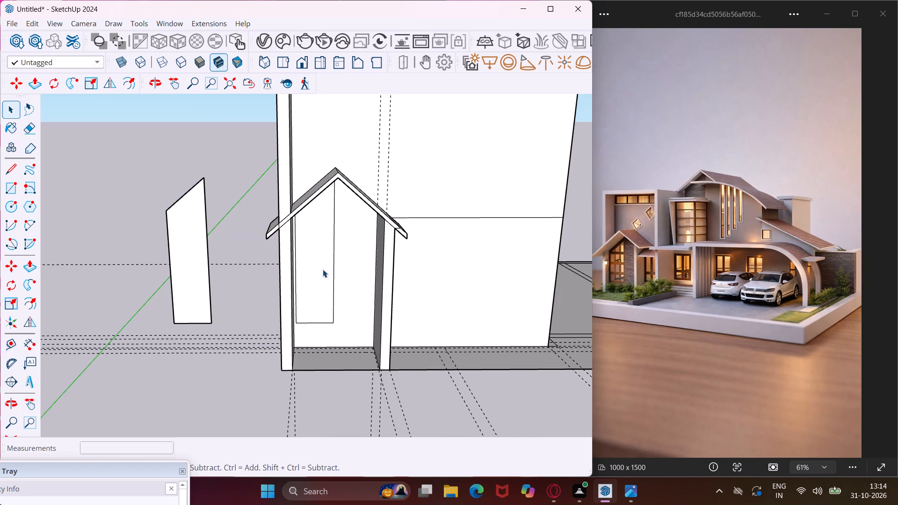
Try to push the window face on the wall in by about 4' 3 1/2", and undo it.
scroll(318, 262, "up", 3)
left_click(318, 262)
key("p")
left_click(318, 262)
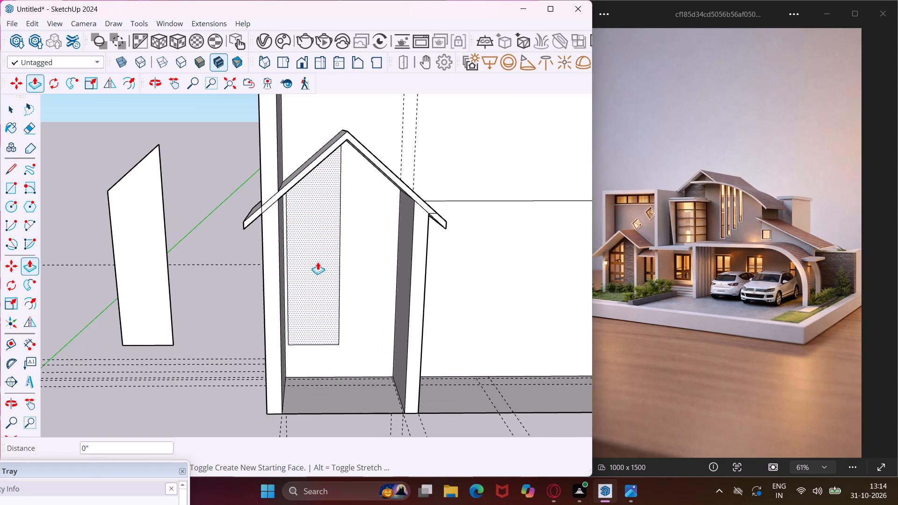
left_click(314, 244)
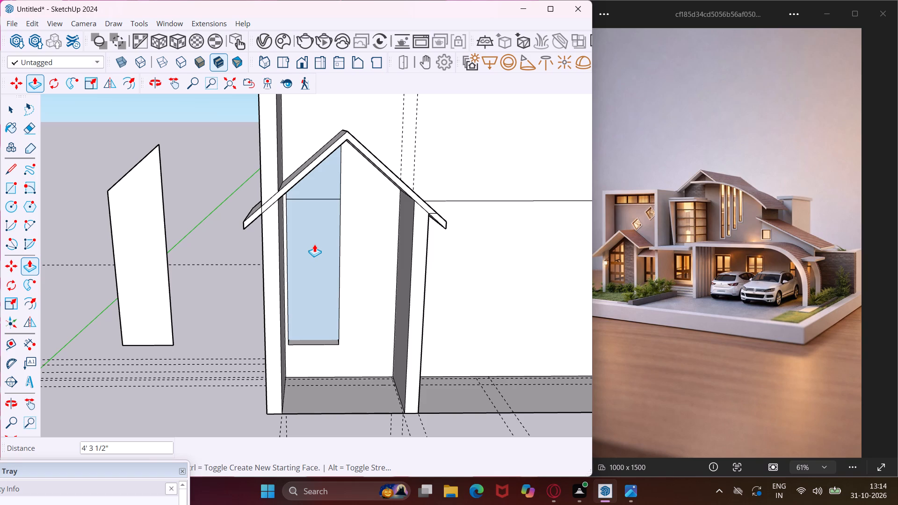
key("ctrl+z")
Push the window face 9" into the wall beneath the gable.
left_click(315, 252)
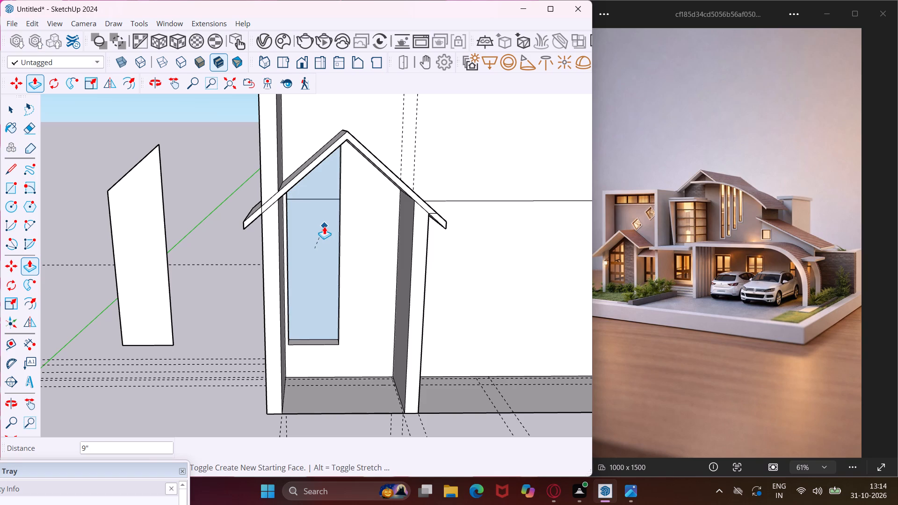
left_click(324, 226)
middle_click_drag(325, 239, 330, 189)
key("Escape")
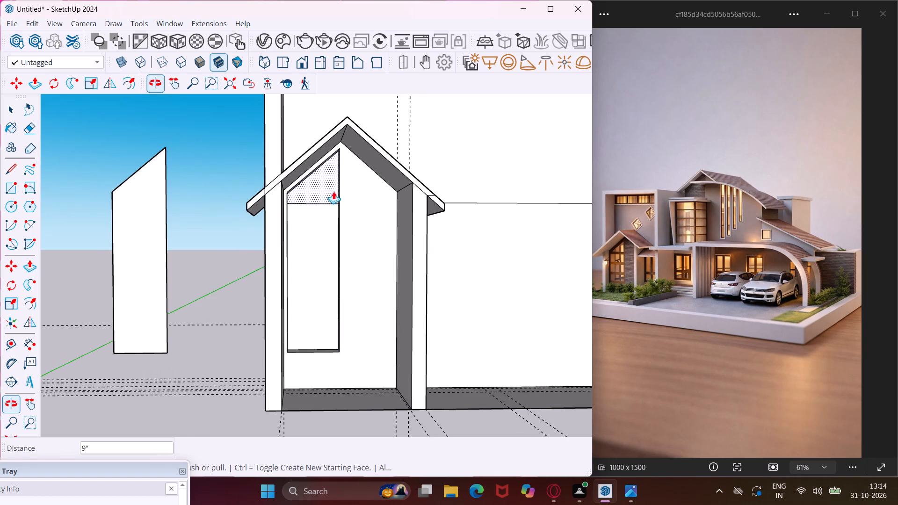
Open the window recess through the wall by deleting its lower and upper back faces and erasing the leftover horizontal edge between them.
key("space")
left_click(313, 232)
key("Delete")
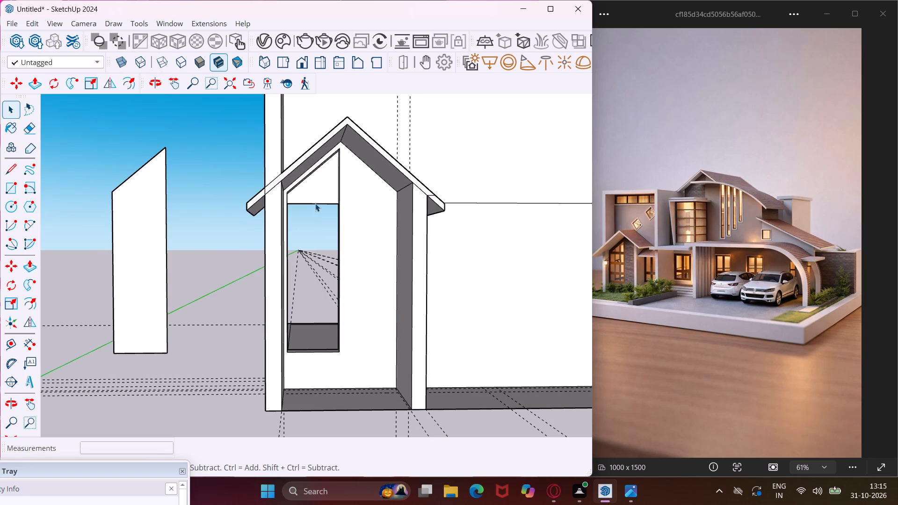
left_click(315, 197)
key("Escape")
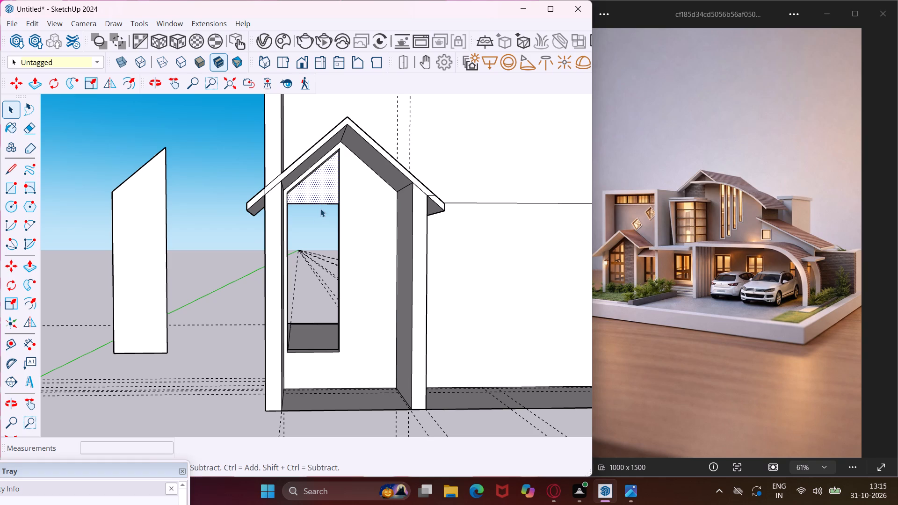
key("Delete")
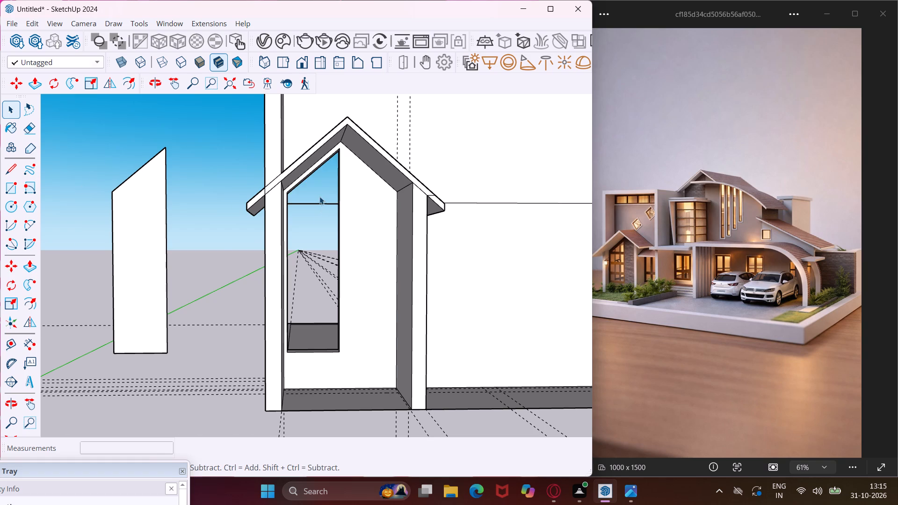
scroll(319, 196, "up", 4)
key("e")
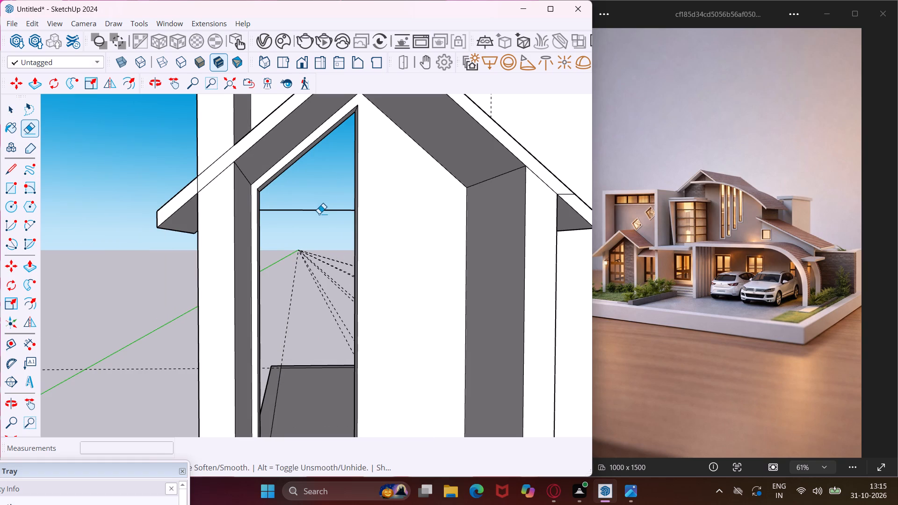
left_click(318, 210)
key("Escape")
key("space")
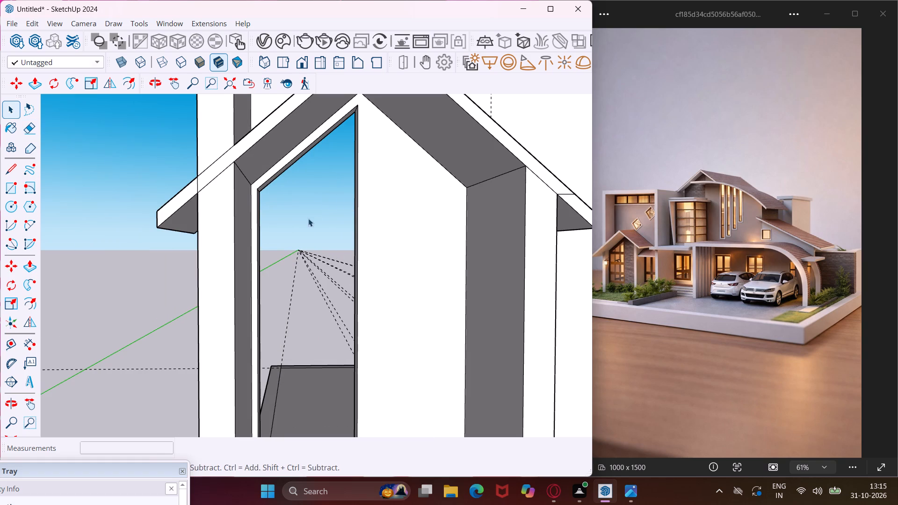
Draw a 20' vertical line on the front wall beside the gable, from the farther guide line at the wall's base to its top edge.
scroll(287, 257, "down", 10)
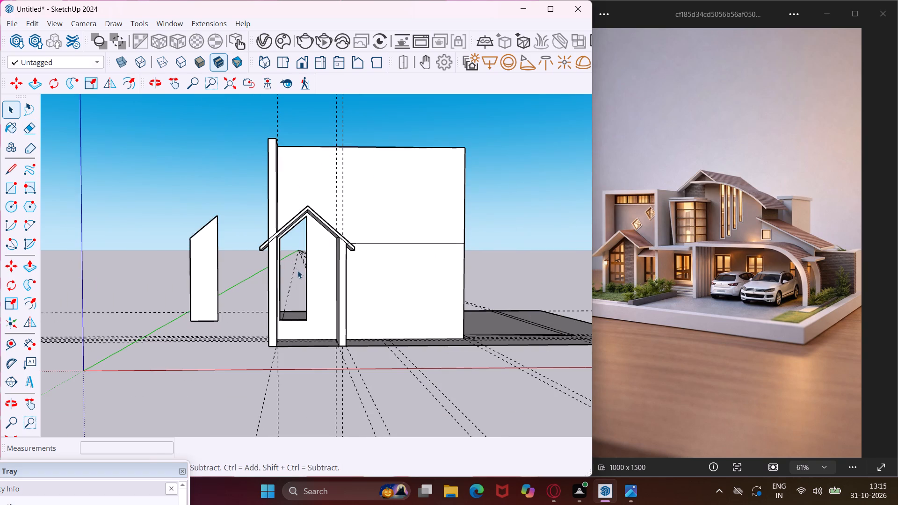
middle_click_drag(297, 270, 300, 311)
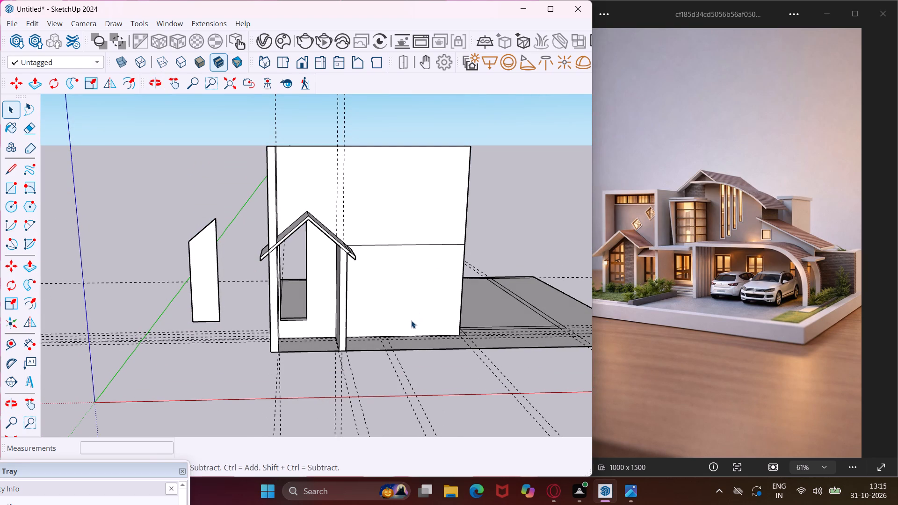
scroll(411, 320, "up", 4)
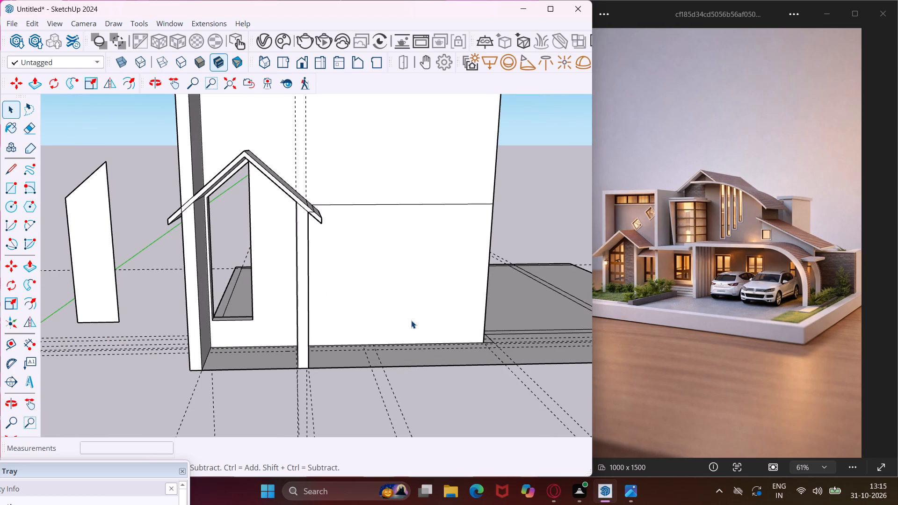
left_click(17, 174)
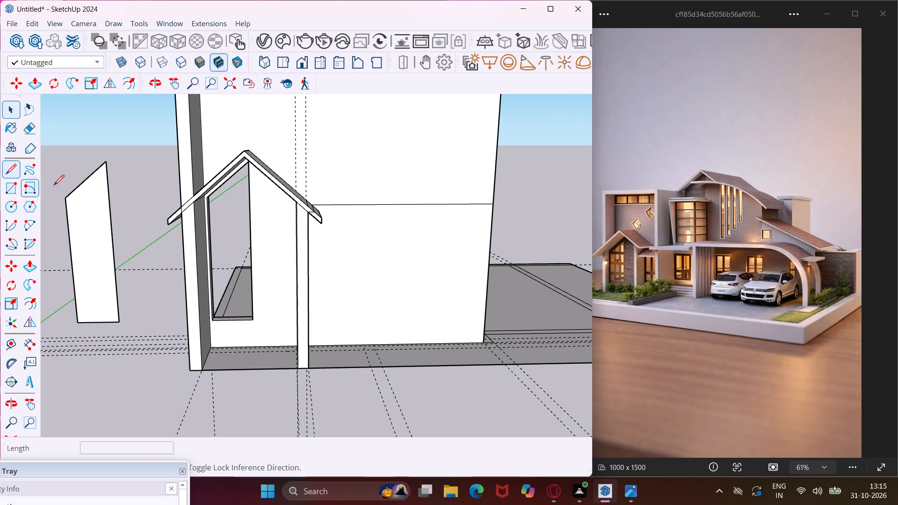
scroll(275, 260, "down", 3)
scroll(305, 297, "down", 1)
scroll(338, 324, "up", 5)
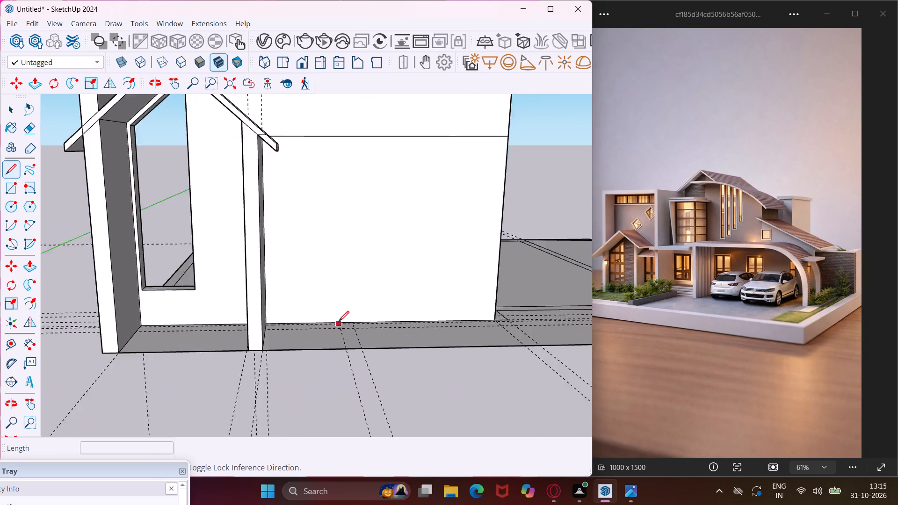
scroll(339, 321, "up", 12)
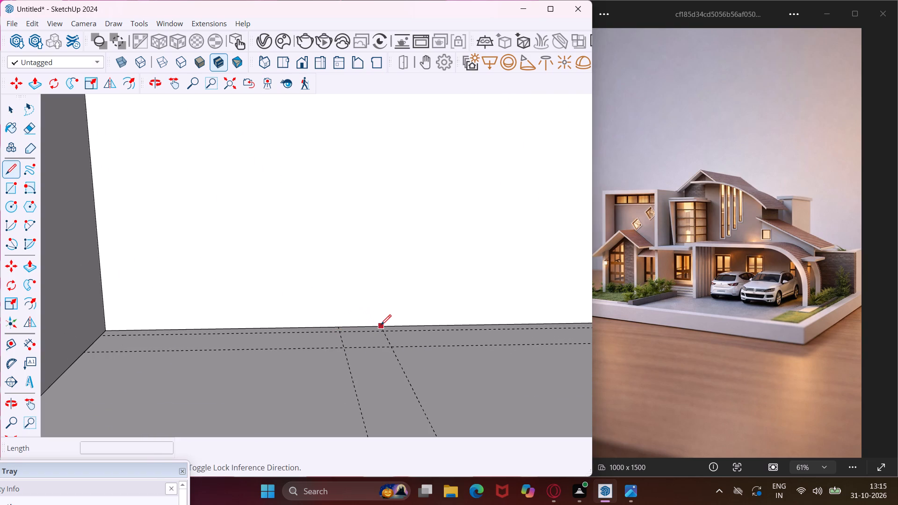
scroll(382, 325, "up", 12)
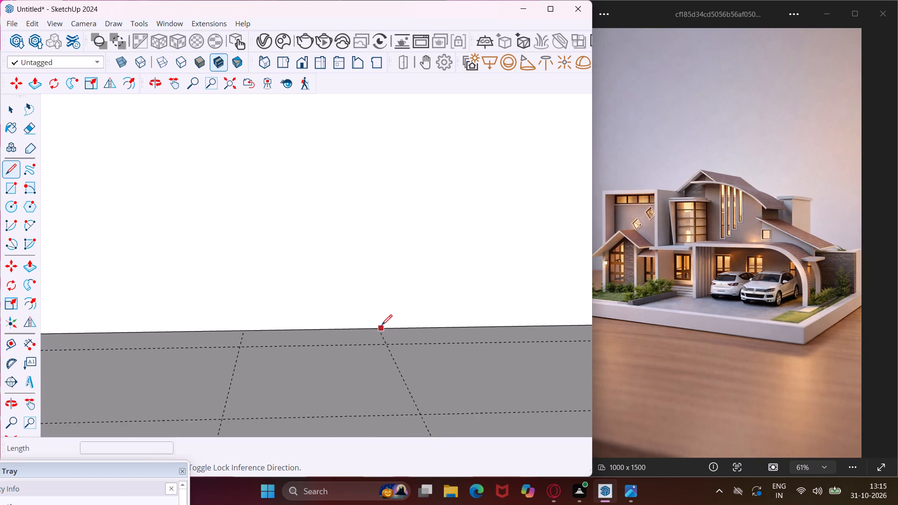
scroll(378, 324, "up", 9)
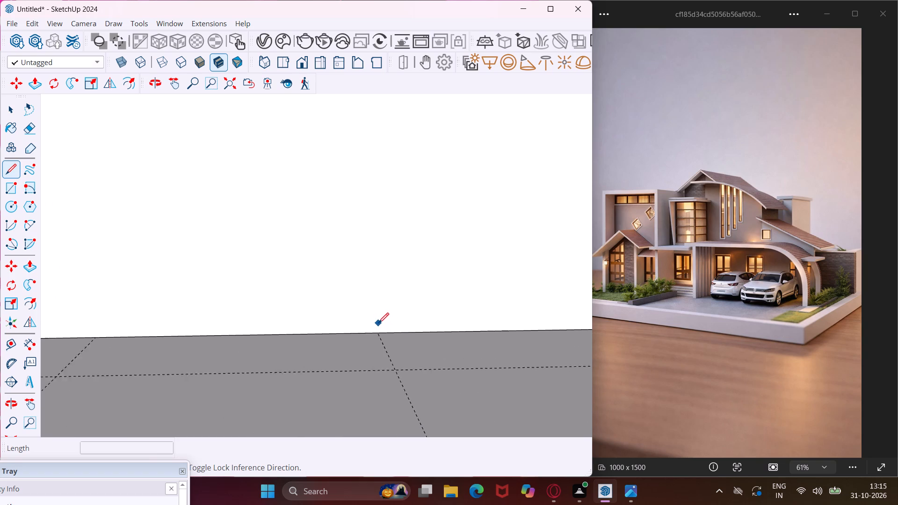
scroll(378, 323, "up", 1)
left_click(377, 337)
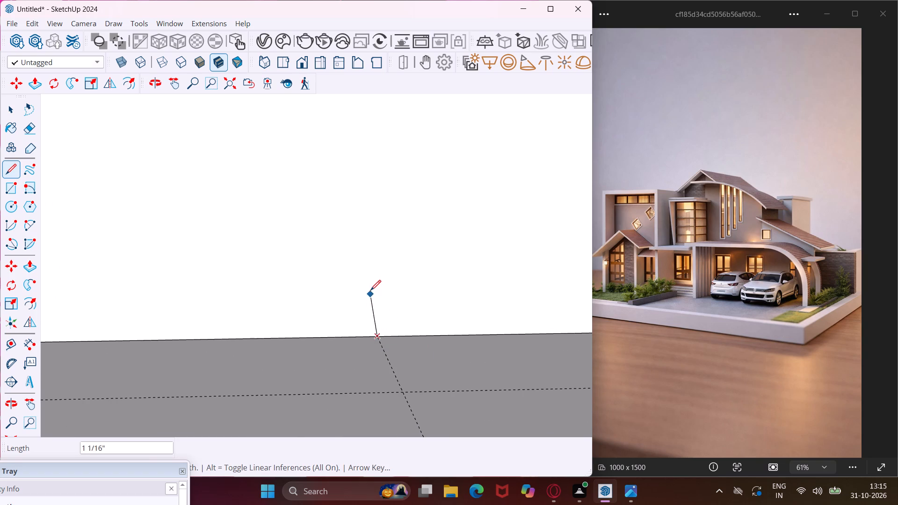
scroll(370, 290, "down", 20)
scroll(370, 290, "down", 20)
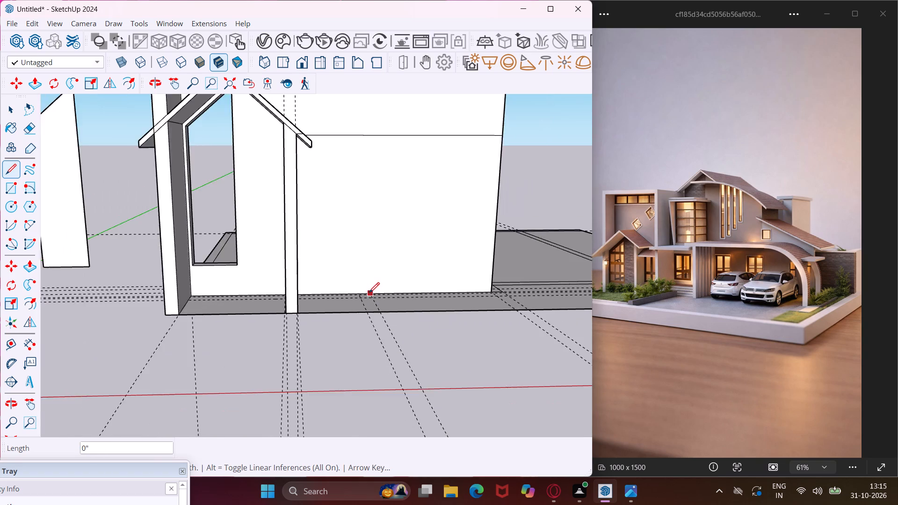
scroll(369, 293, "down", 5)
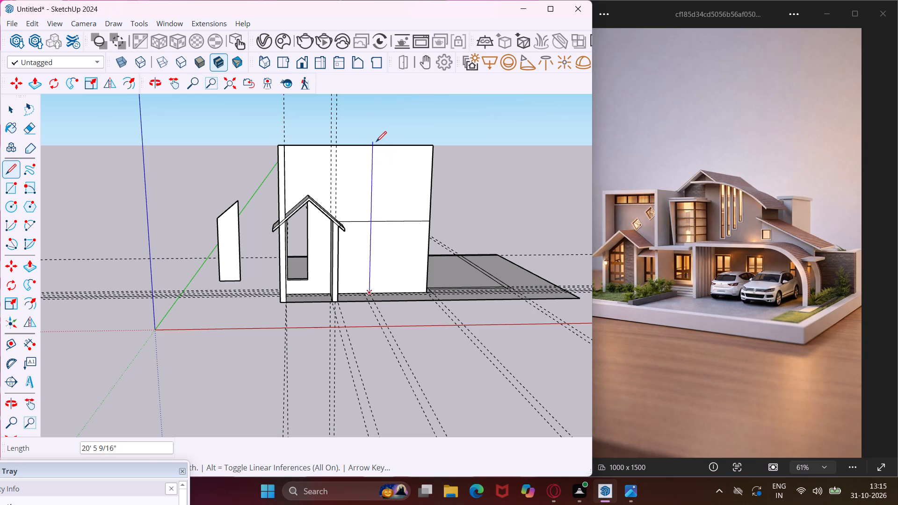
scroll(373, 145, "up", 6)
left_click(373, 145)
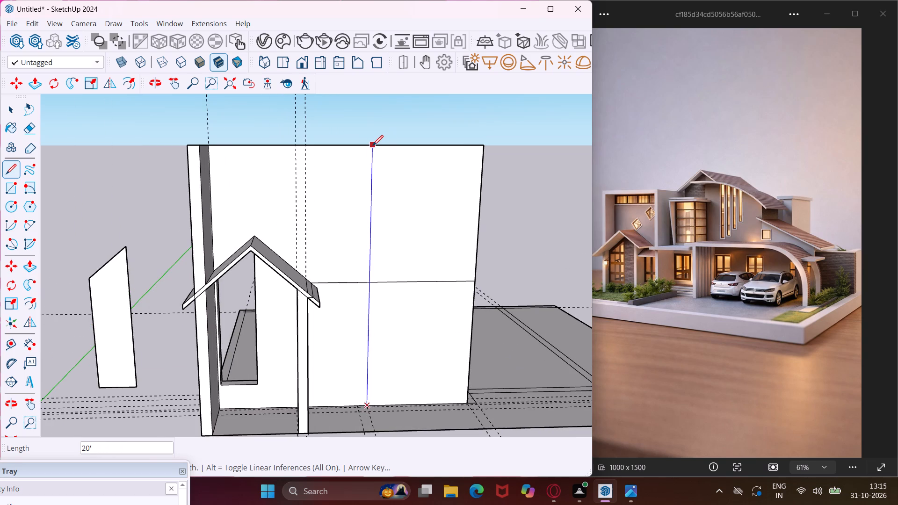
key("Escape")
key("space")
Copy the upper segment of the vertical wall line 9" along the red axis towards the gable.
scroll(372, 155, "up", 4)
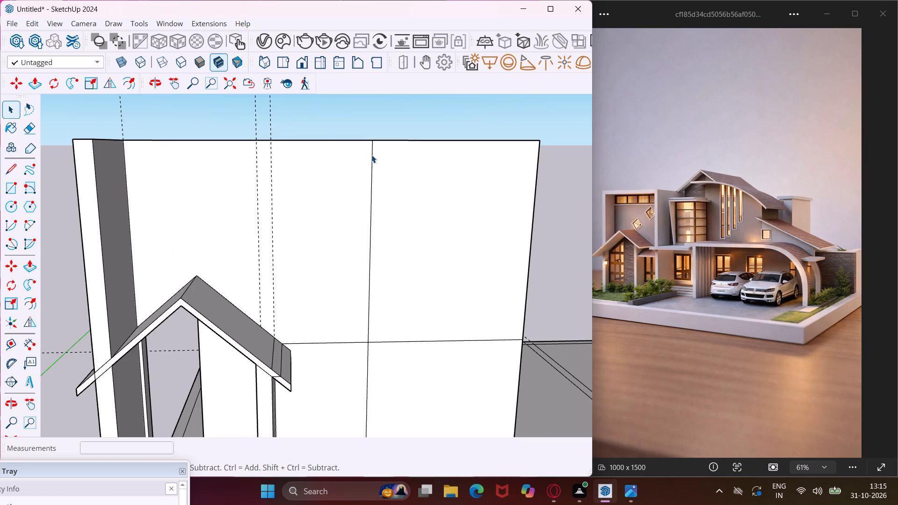
left_click(371, 155)
key("m")
scroll(369, 136, "up", 6)
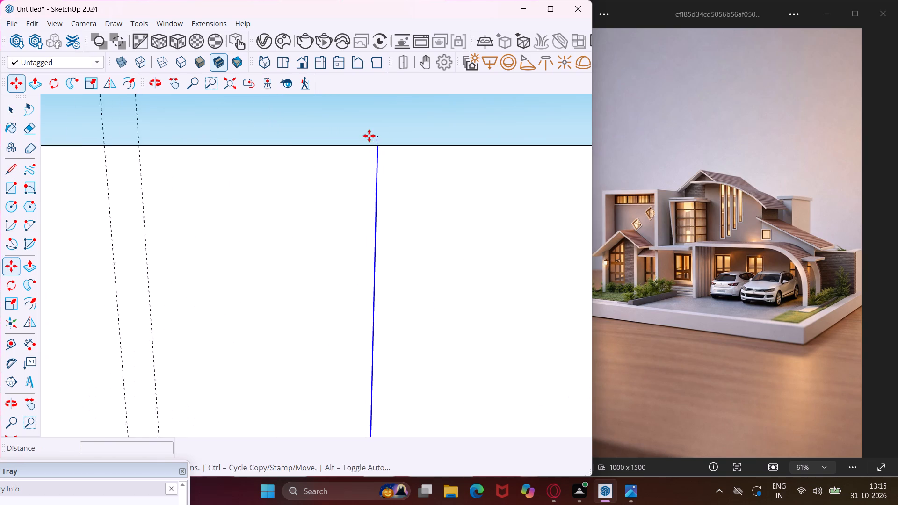
left_click(380, 147)
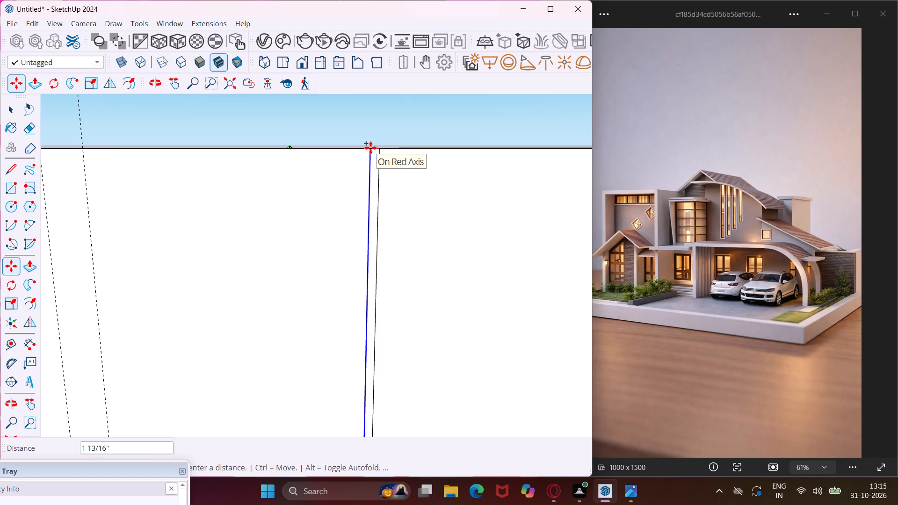
type("9\"")
key("Return")
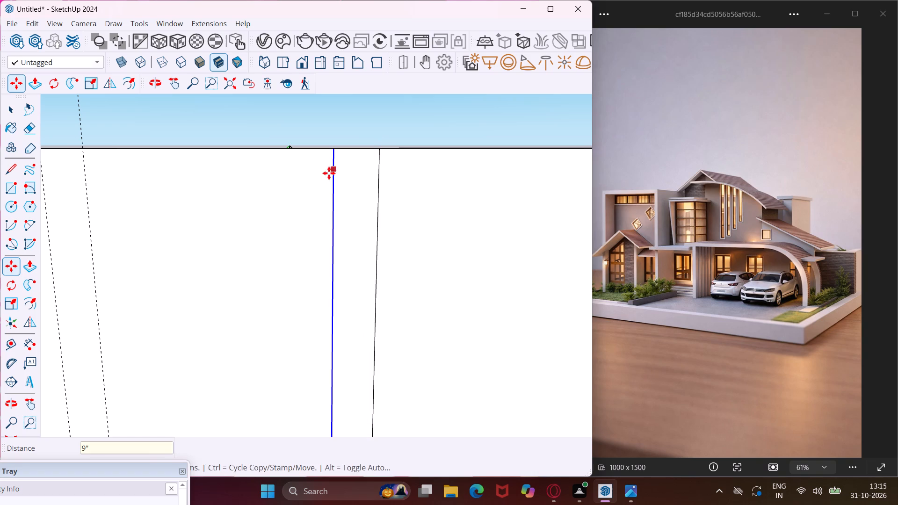
scroll(329, 173, "down", 14)
key("Escape")
key("space")
Copy the lower segment of the vertical wall line towards the gable, ending at the foot of the copied upper segment.
scroll(340, 325, "up", 5)
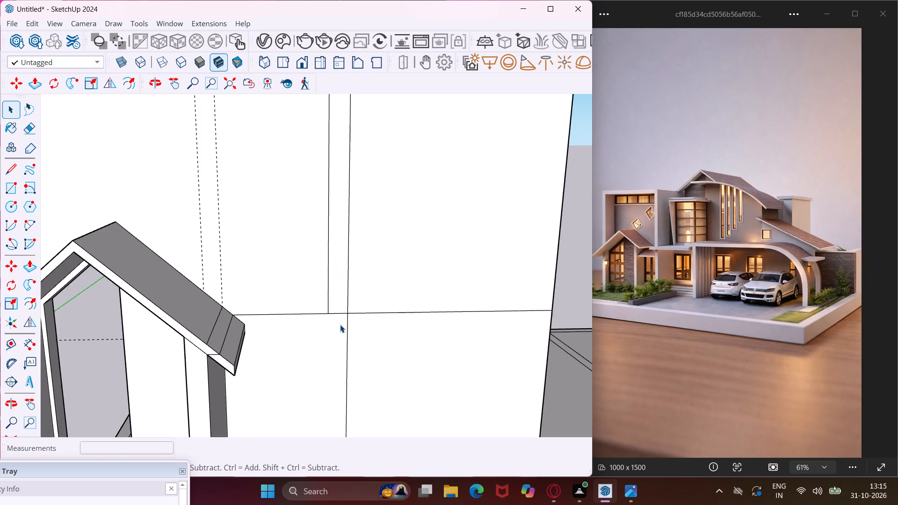
scroll(340, 327, "up", 5)
left_click(354, 320)
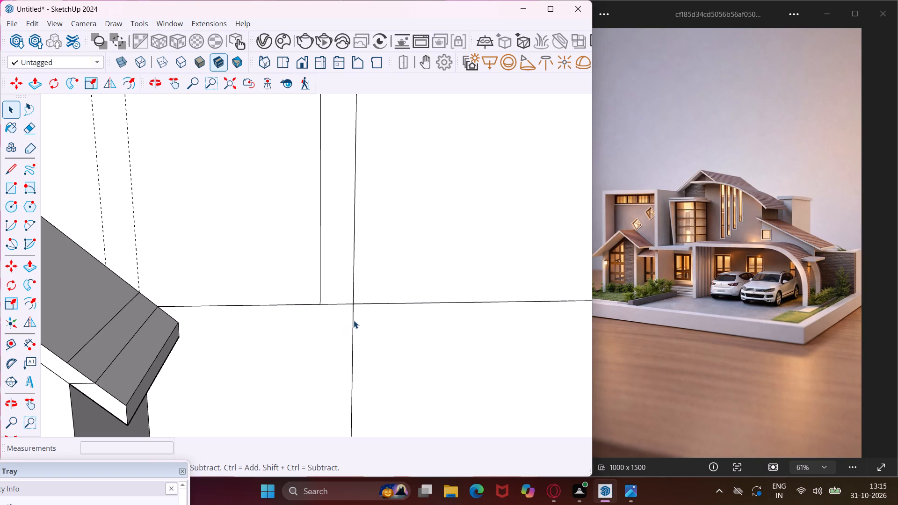
key("m")
scroll(344, 302, "up", 5)
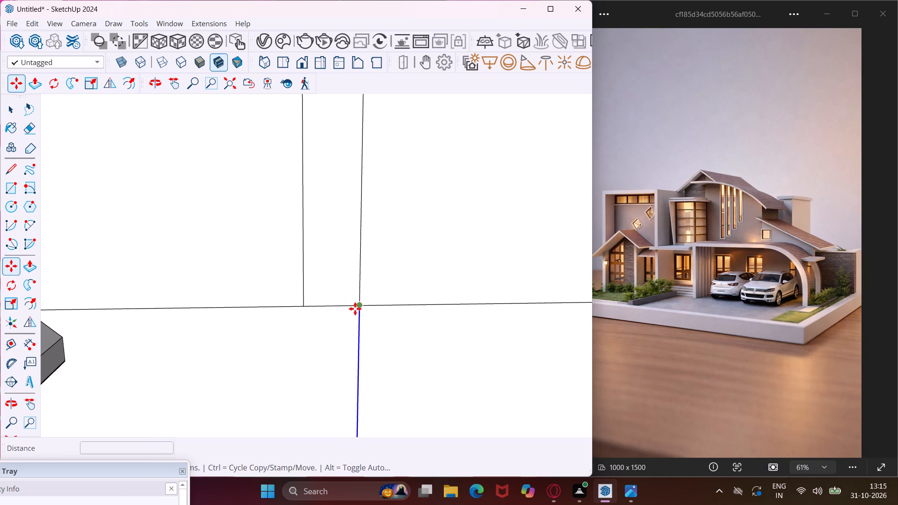
left_click(361, 305)
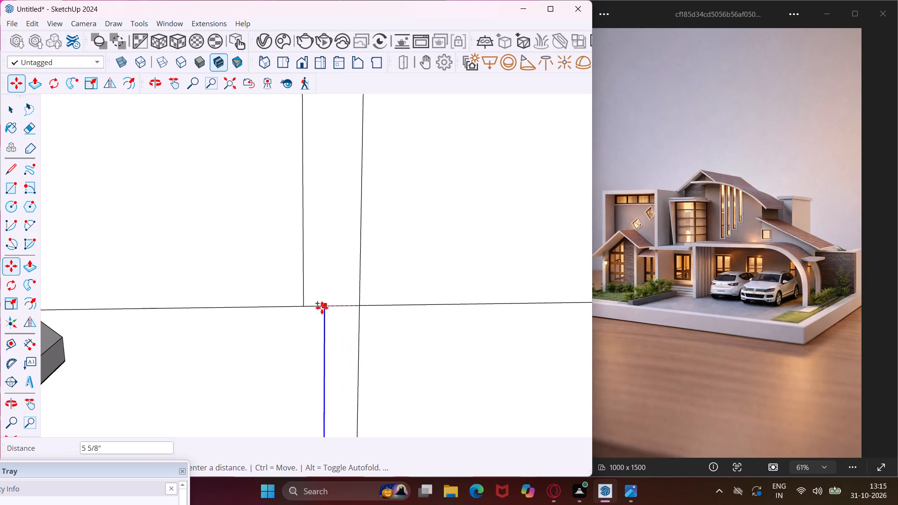
left_click(304, 306)
key("Escape")
key("space")
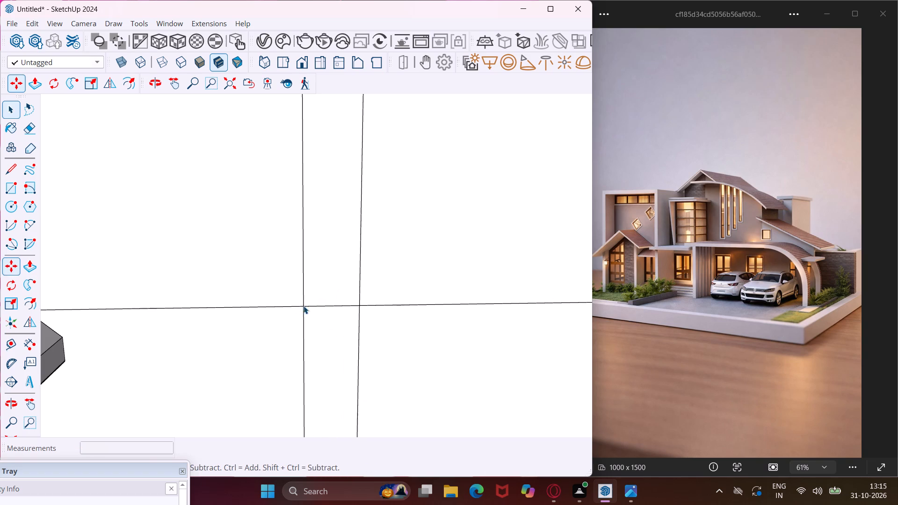
Draw a line about 3' 2 5/8" along the green axis, outward from where the strip's gable-side vertical line crosses the wall's horizontal line.
scroll(254, 266, "down", 16)
middle_click_drag(265, 262, 300, 304)
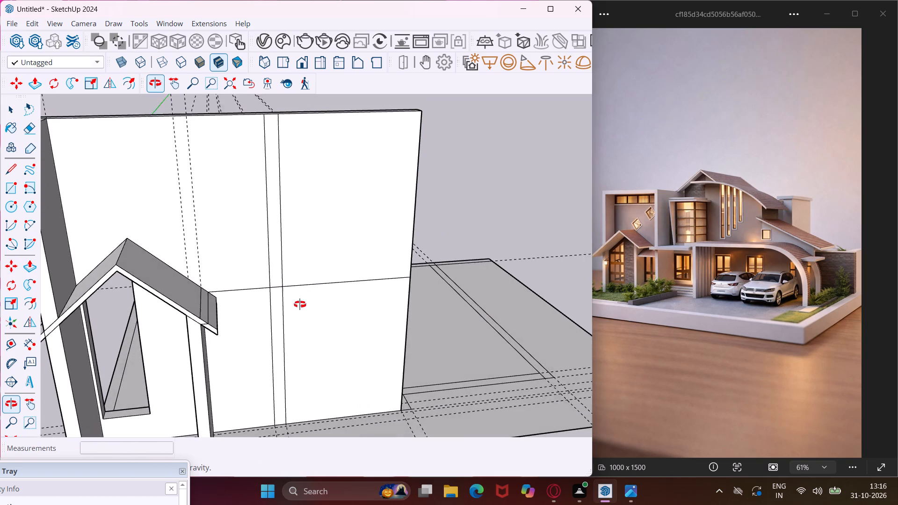
middle_click_drag(300, 304, 301, 307)
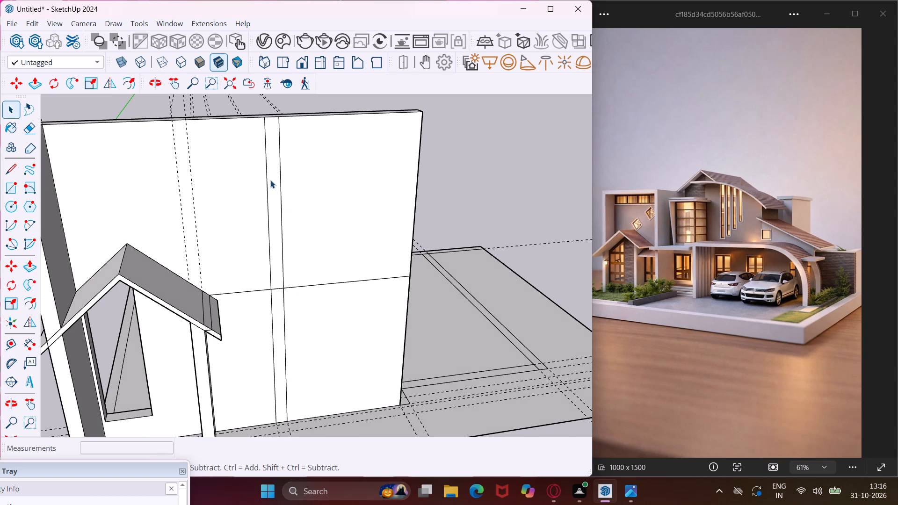
middle_click_drag(260, 310, 259, 282)
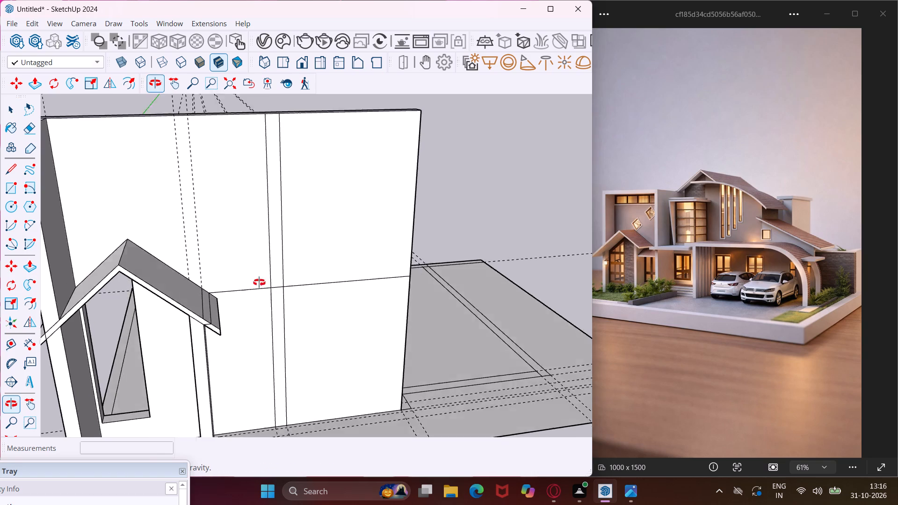
middle_click_drag(259, 282, 262, 211)
scroll(263, 210, "down", 3)
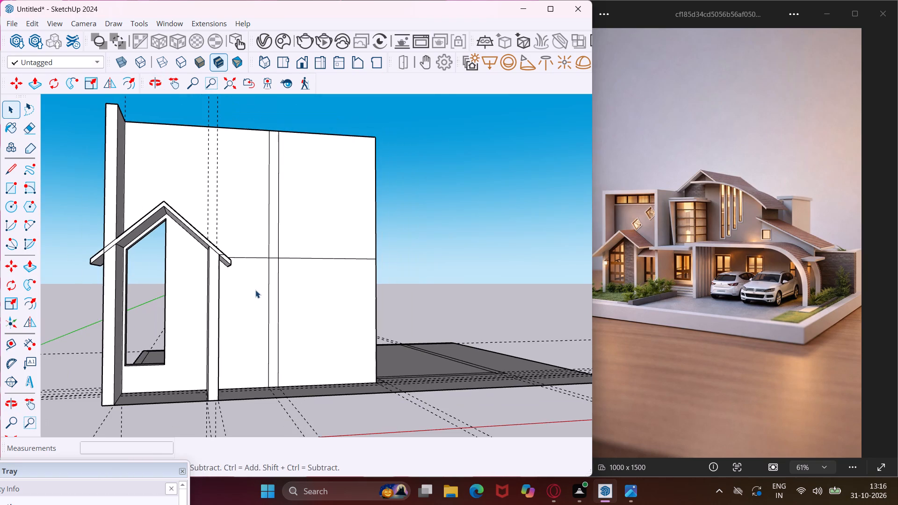
scroll(255, 290, "up", 5)
middle_click_drag(255, 287, 121, 216)
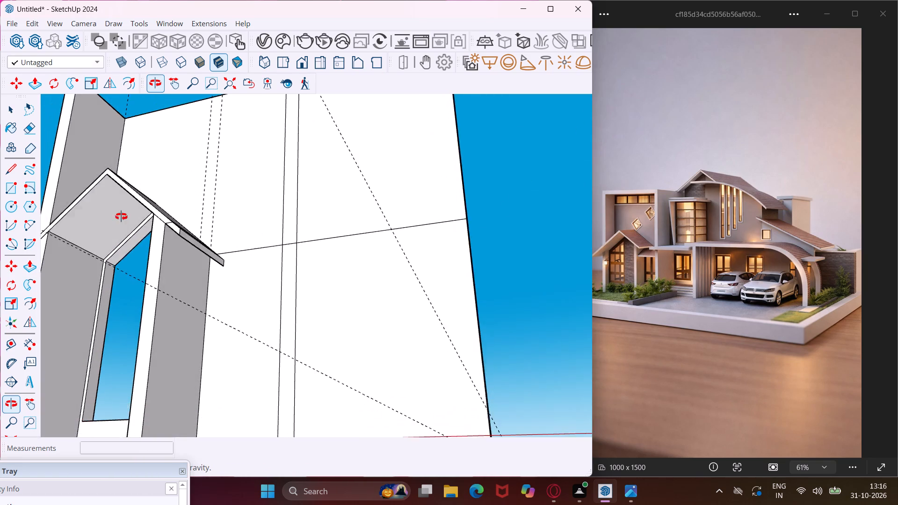
middle_click_drag(121, 216, 116, 217)
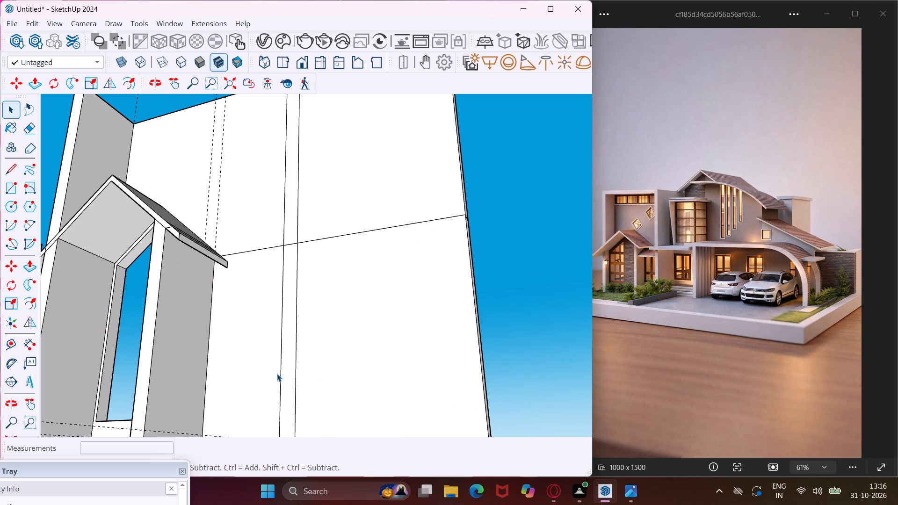
left_click(15, 169)
middle_click_drag(254, 270, 346, 313)
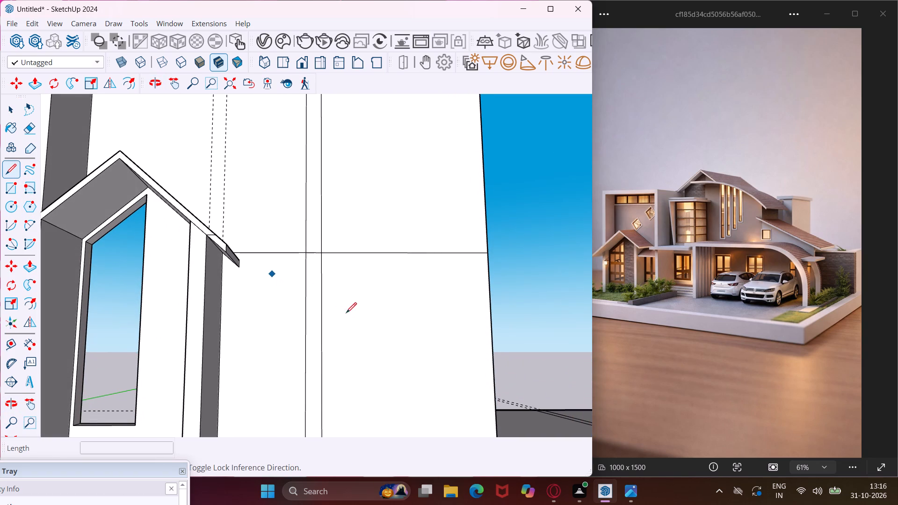
scroll(320, 296, "up", 5)
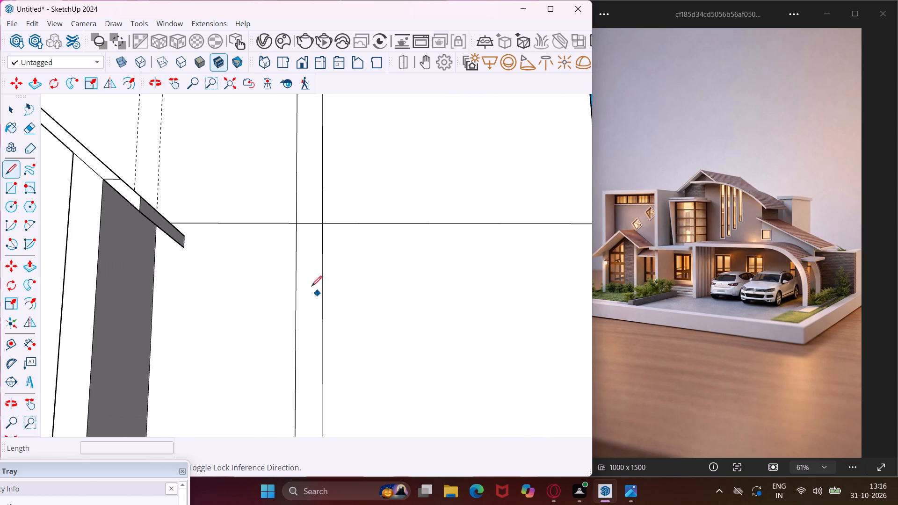
left_click(297, 223)
middle_click_drag(297, 223, 118, 301)
scroll(116, 299, "down", 5)
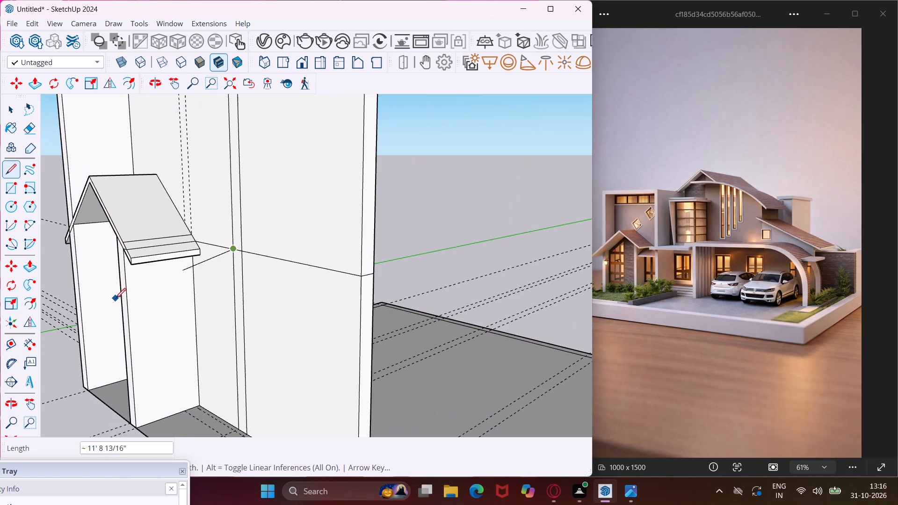
middle_click_drag(210, 287, 143, 270)
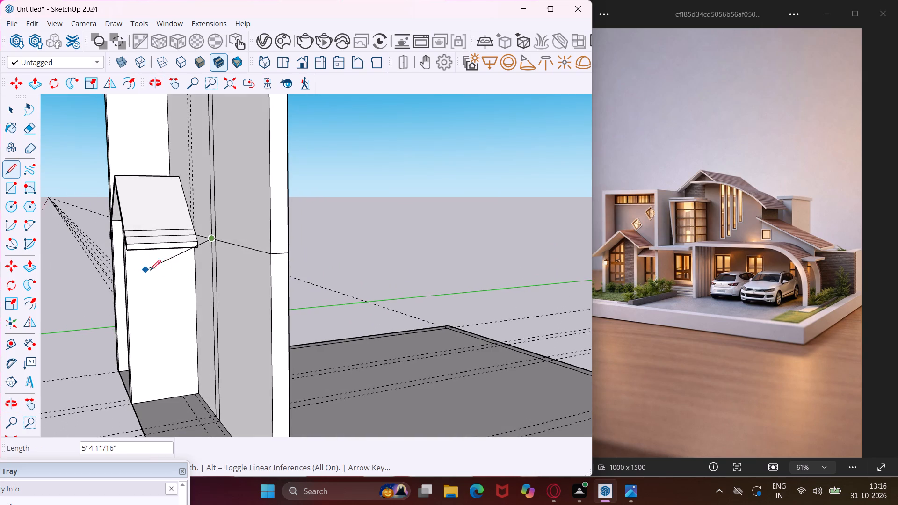
middle_click_drag(180, 267, 137, 249)
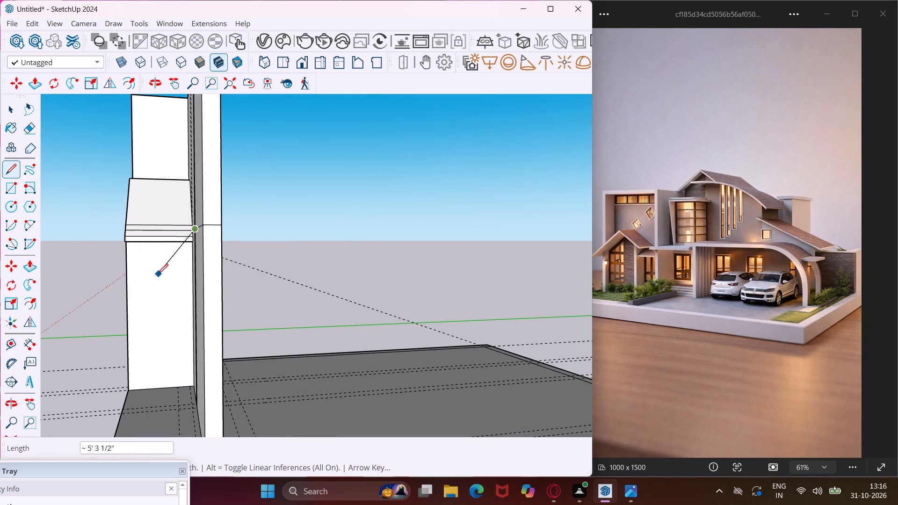
middle_click_drag(152, 263, 132, 259)
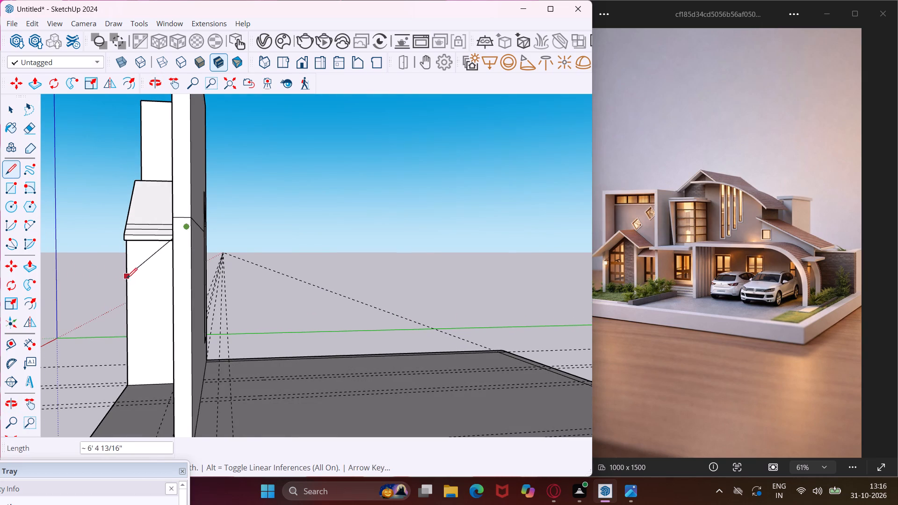
middle_click_drag(129, 285, 102, 315)
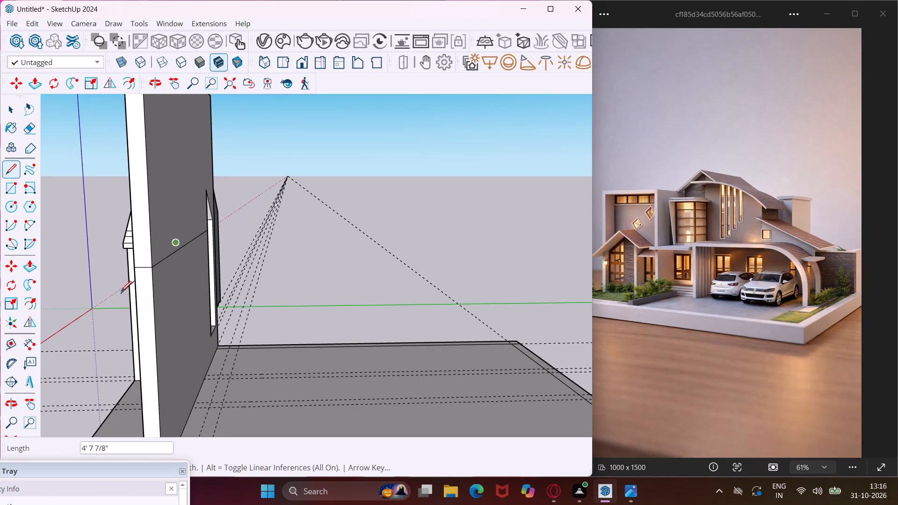
middle_click_drag(122, 289, 194, 266)
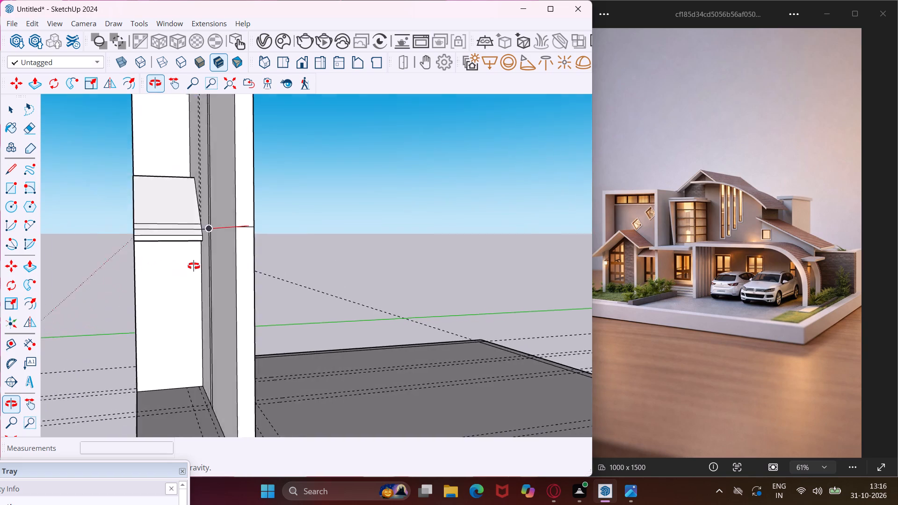
middle_click_drag(194, 266, 559, 320)
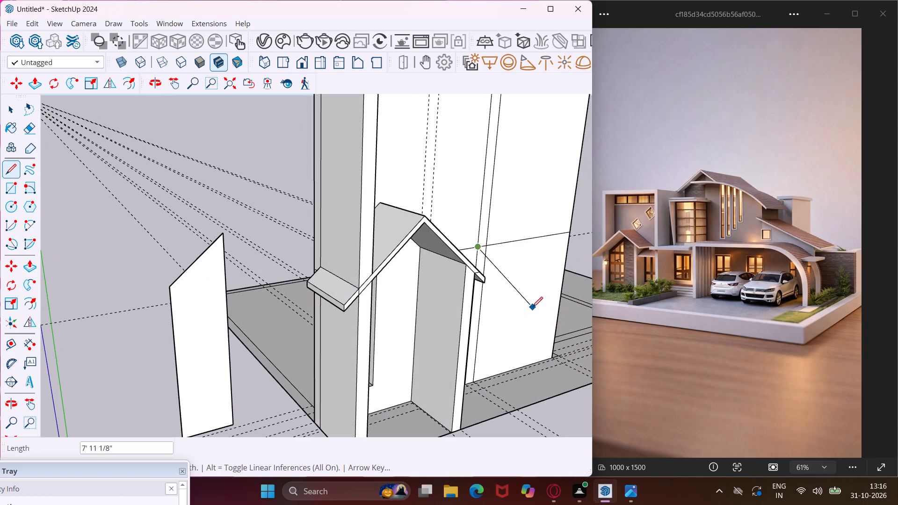
scroll(532, 307, "down", 4)
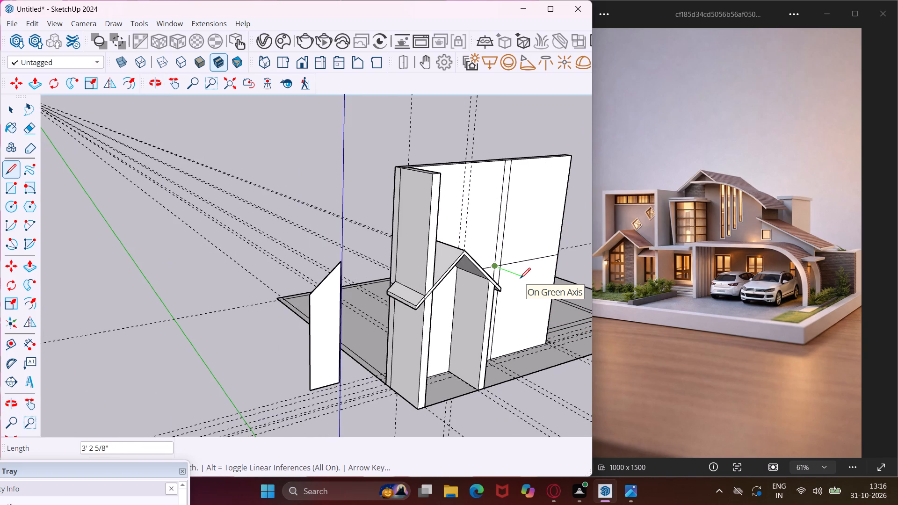
scroll(520, 278, "up", 12)
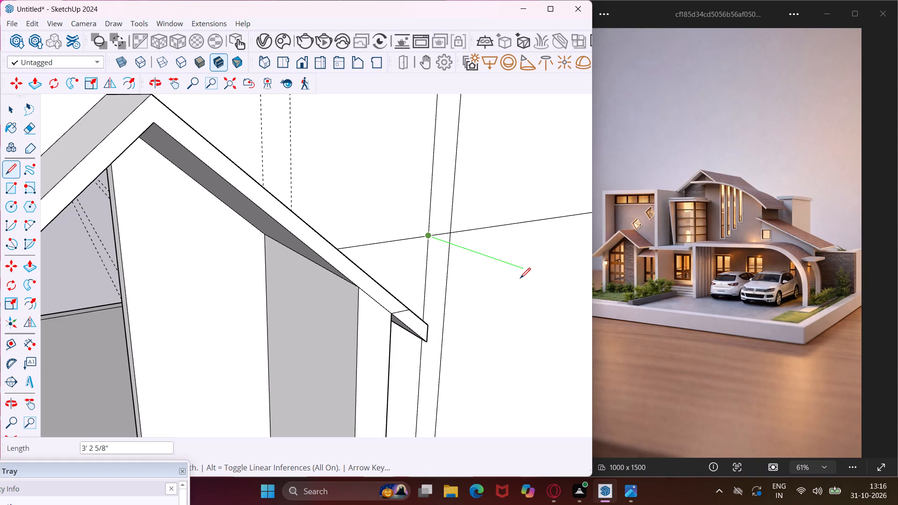
left_click(520, 278)
Close a horizontal rectangular face against the wall by drawing a line towards the gable roof and back to the wall's horizontal line.
middle_click_drag(520, 278, 440, 293)
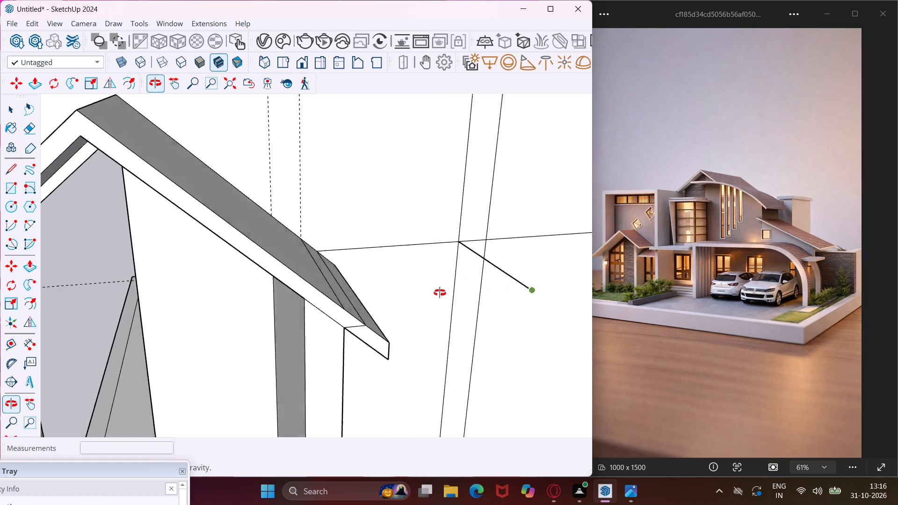
middle_click_drag(440, 293, 412, 299)
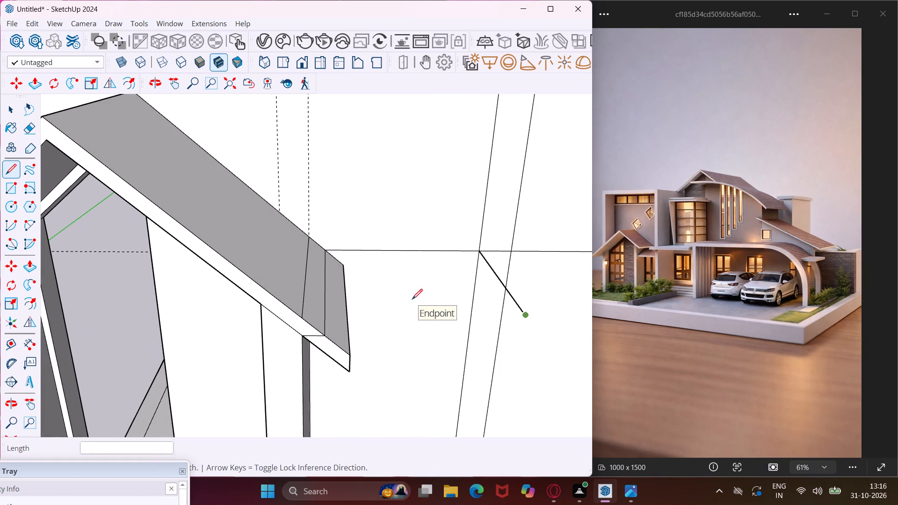
middle_click_drag(347, 325, 353, 248)
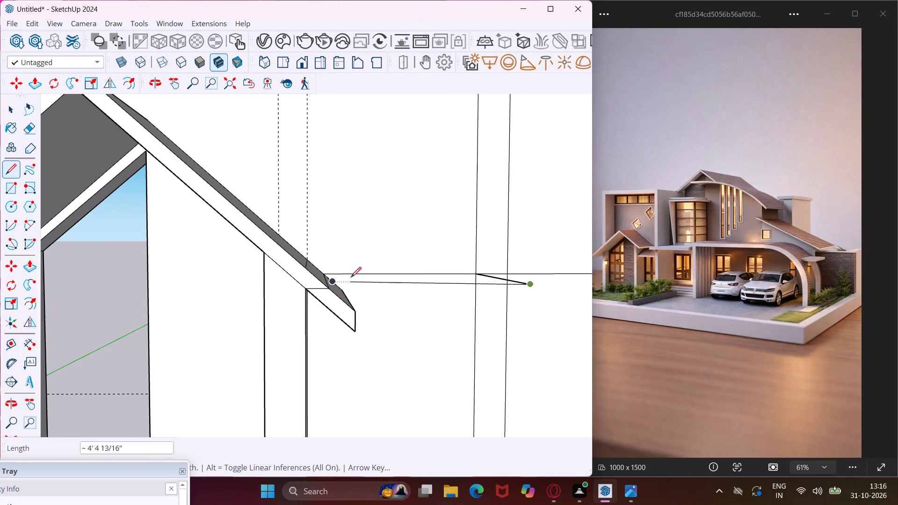
left_click(368, 281)
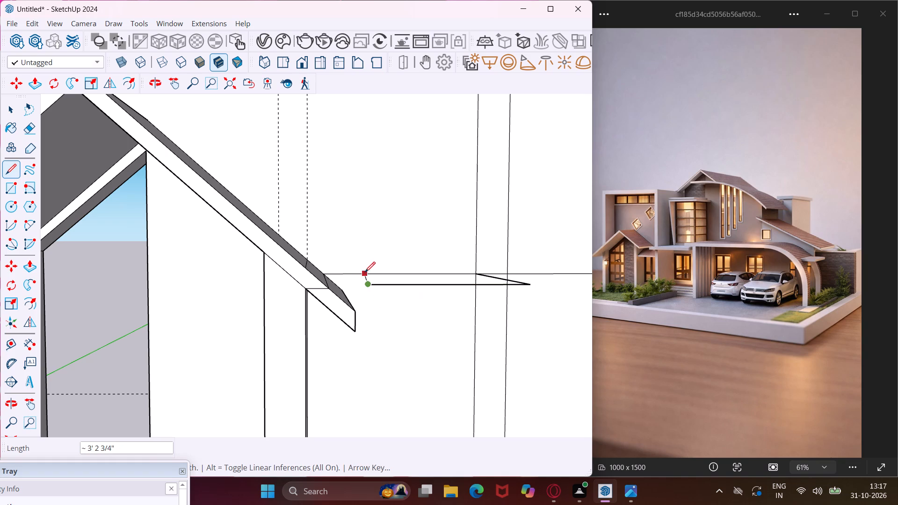
scroll(365, 272, "up", 5)
left_click(365, 272)
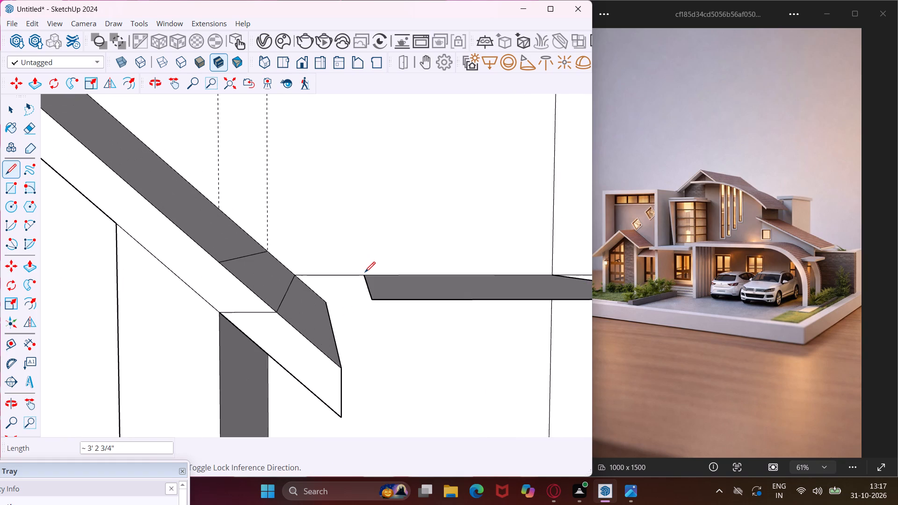
key("Escape")
key("space")
Push/Pull the new horizontal face down about 2' to form a box beside the gable roof's eave.
middle_click_drag(400, 296, 354, 274)
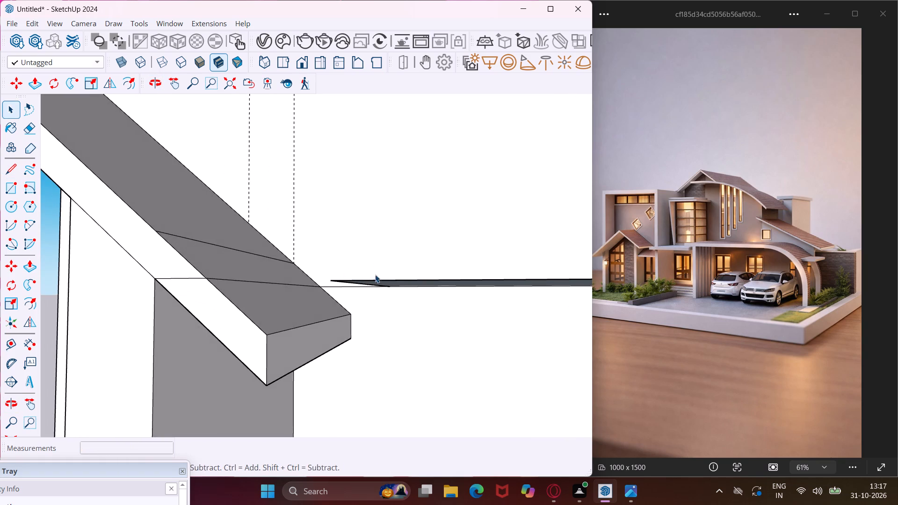
middle_click_drag(404, 268, 419, 309)
left_click(426, 306)
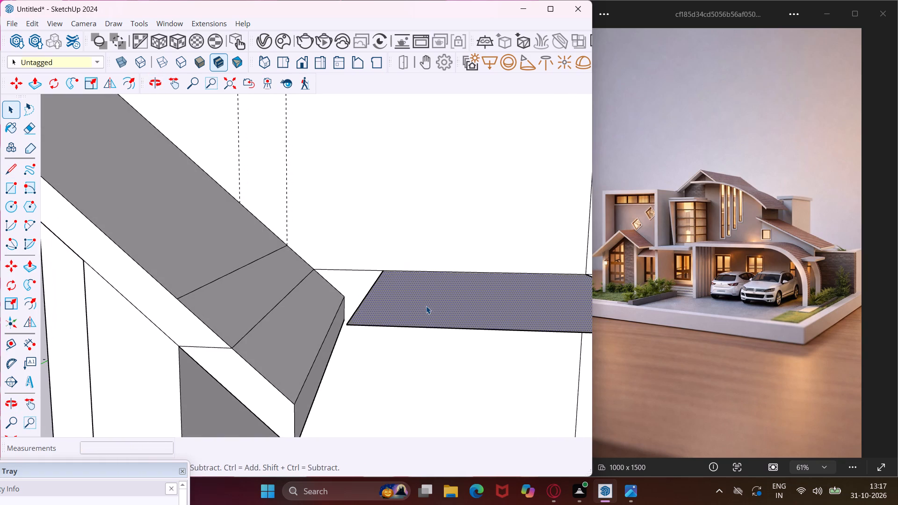
key("p")
left_click(426, 306)
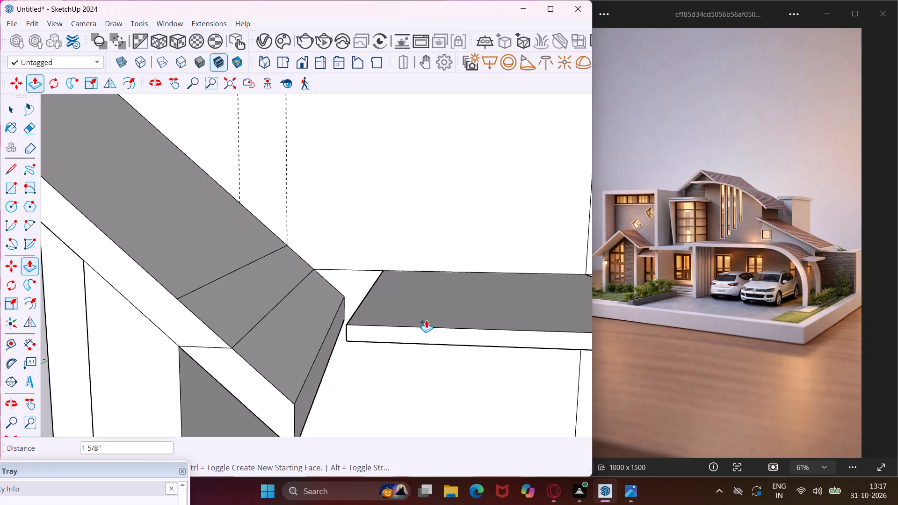
middle_click_drag(426, 320, 387, 195)
scroll(387, 195, "down", 4)
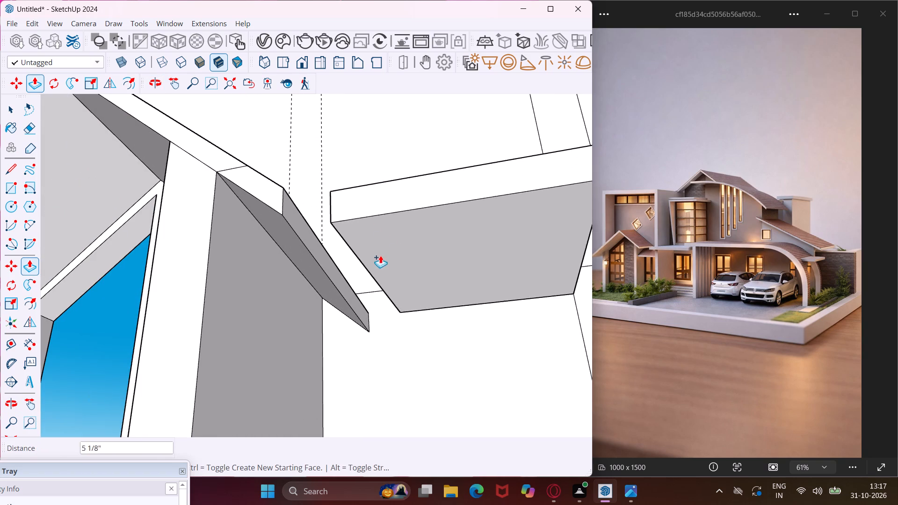
scroll(373, 314, "down", 3)
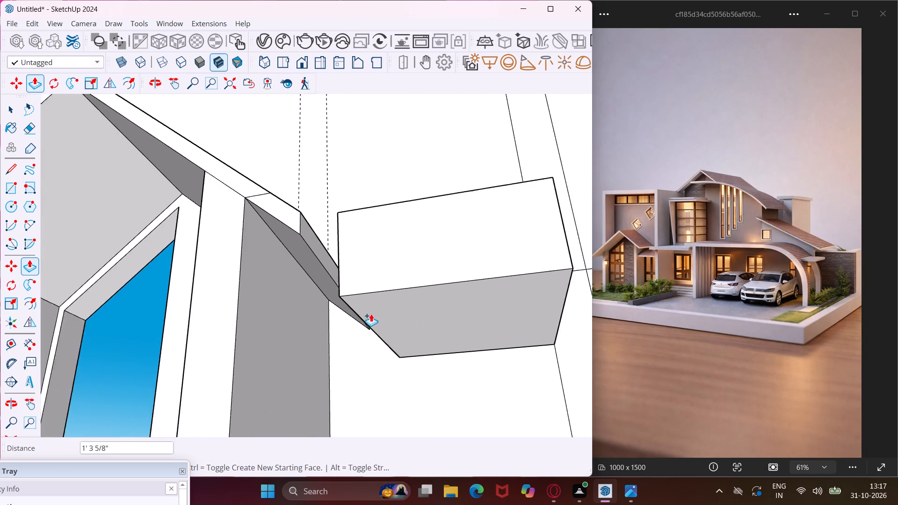
scroll(371, 314, "down", 8)
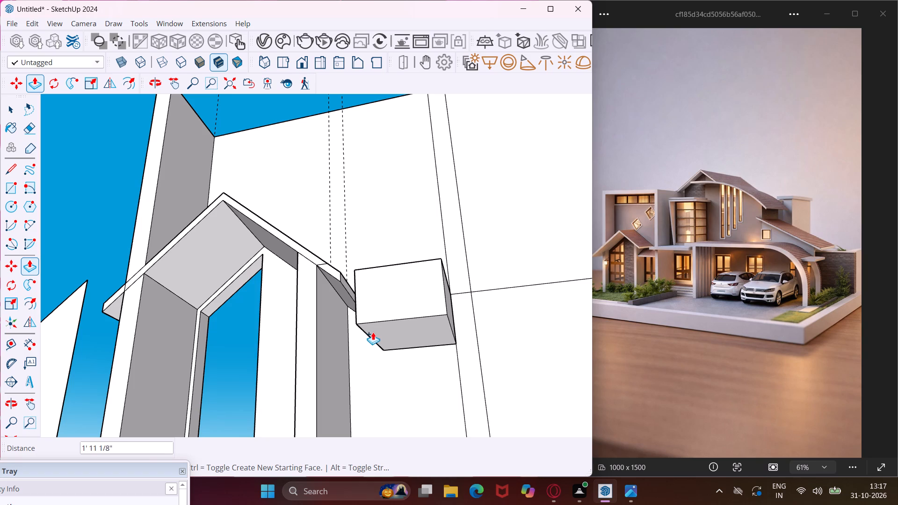
left_click(373, 333)
Push/Pull the box's gable-side end face about 1' 1/2" until it meets the gable's side wall.
middle_click_drag(432, 297, 465, 353)
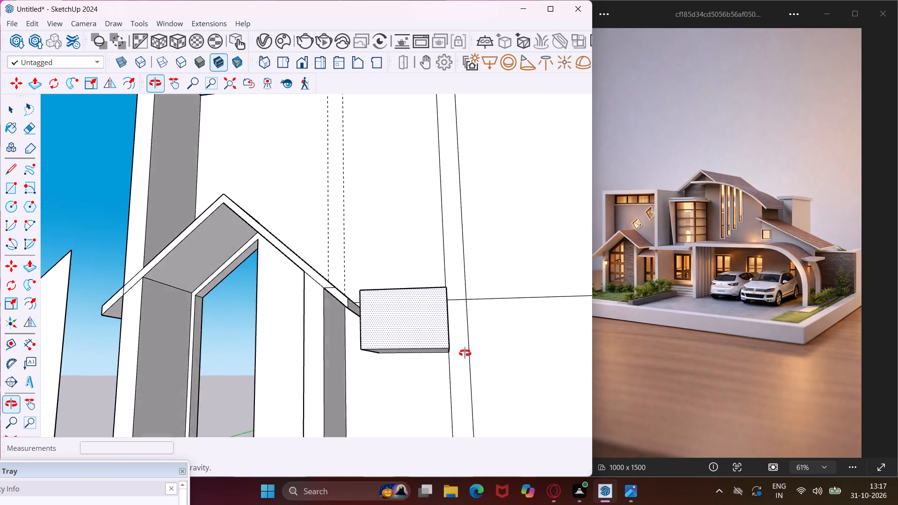
middle_click_drag(465, 353, 547, 354)
scroll(381, 320, "up", 9)
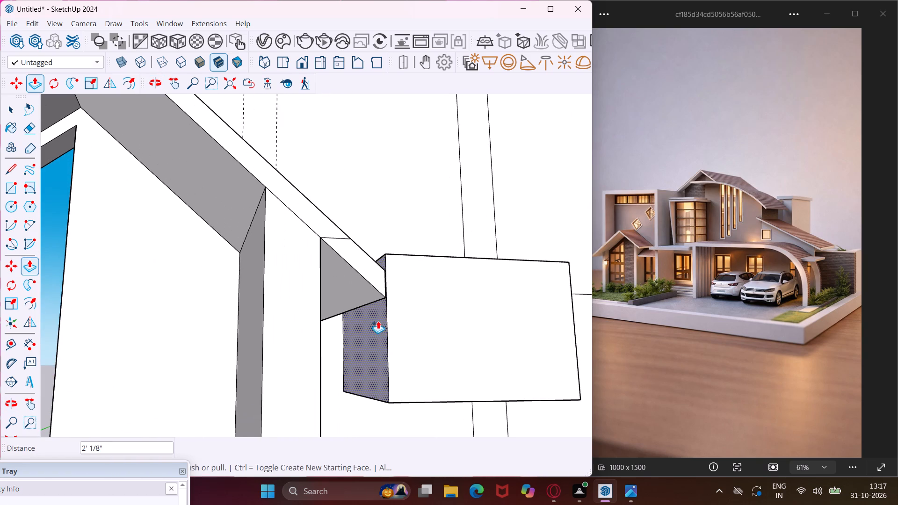
left_click(378, 321)
scroll(356, 325, "down", 4)
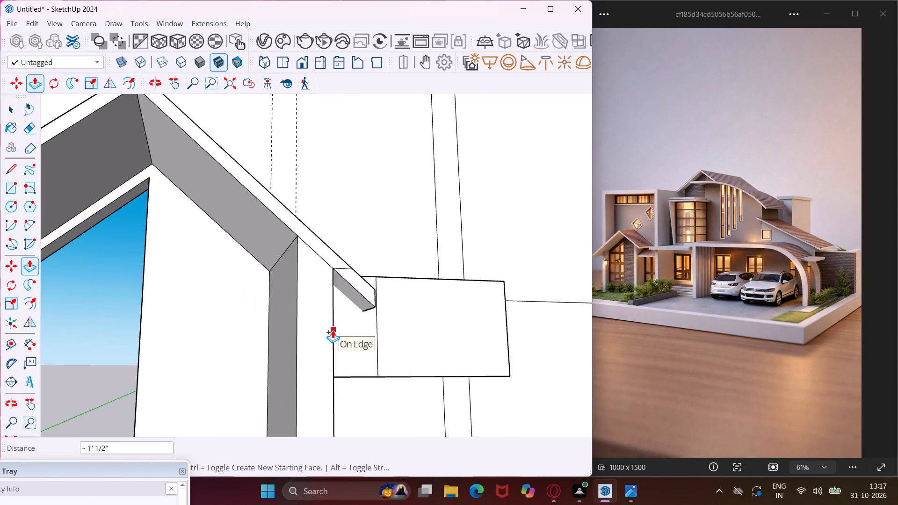
middle_click_drag(331, 330, 273, 346)
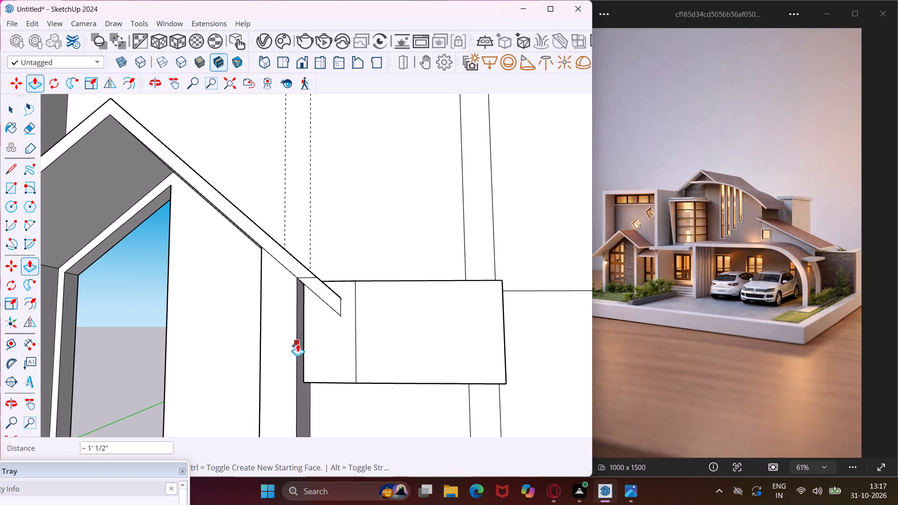
left_click(297, 344)
Push/Pull the larger underside face of the box down about 4 5/16".
middle_click_drag(424, 338, 316, 402)
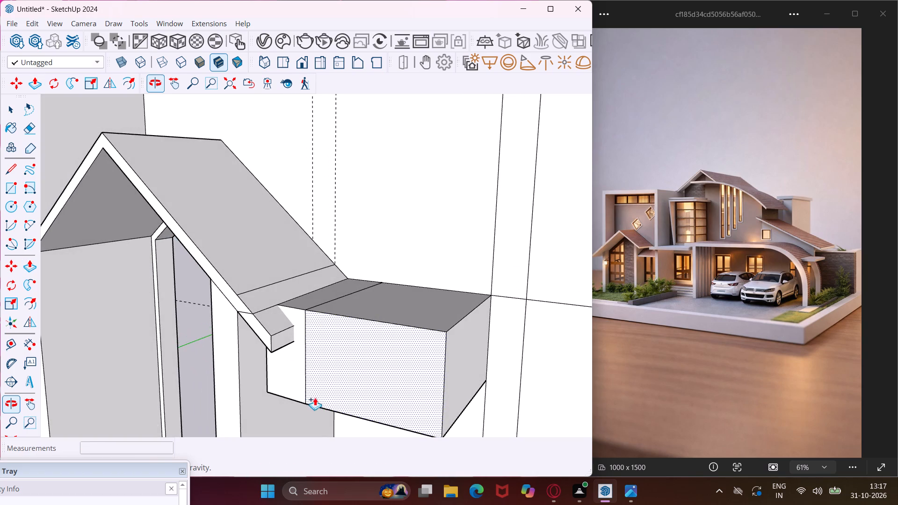
scroll(340, 335, "down", 6)
middle_click_drag(407, 348, 406, 297)
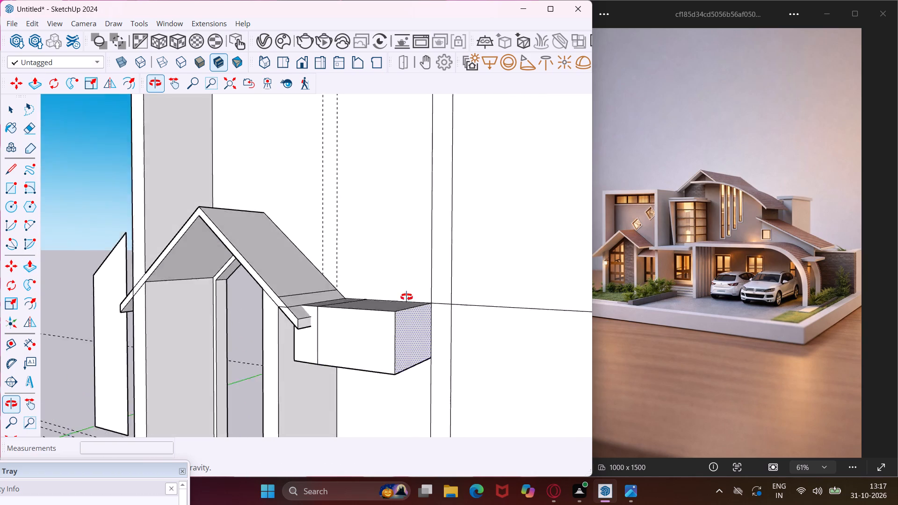
middle_click_drag(406, 297, 435, 238)
scroll(384, 329, "up", 4)
left_click(384, 329)
left_click(381, 345)
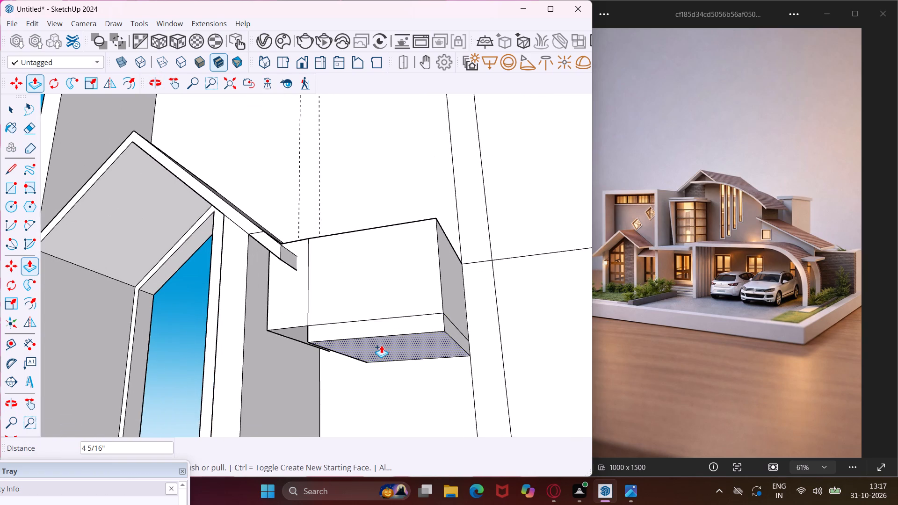
Push/Pull the smaller gable-side underside face of the box down about 4 5/16" until flush with the larger underside face.
scroll(293, 331, "up", 4)
left_click(294, 330)
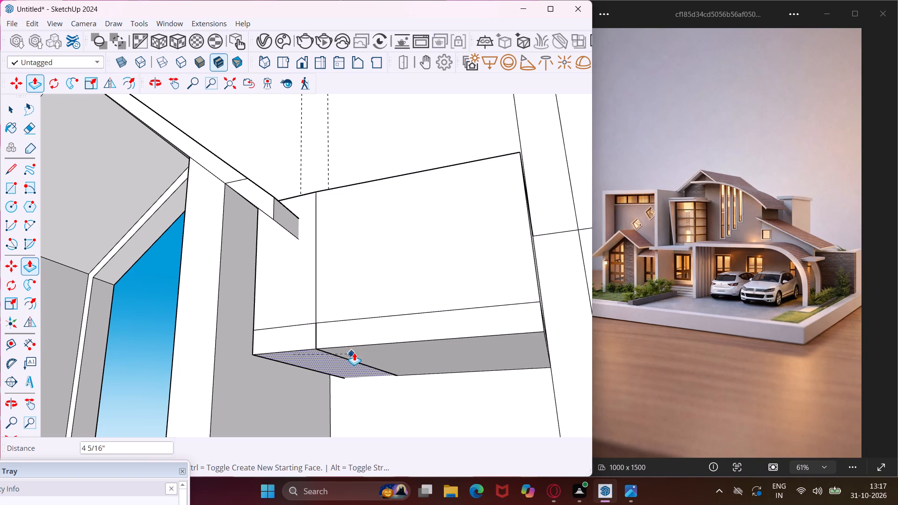
left_click(355, 352)
key("Escape")
key("space")
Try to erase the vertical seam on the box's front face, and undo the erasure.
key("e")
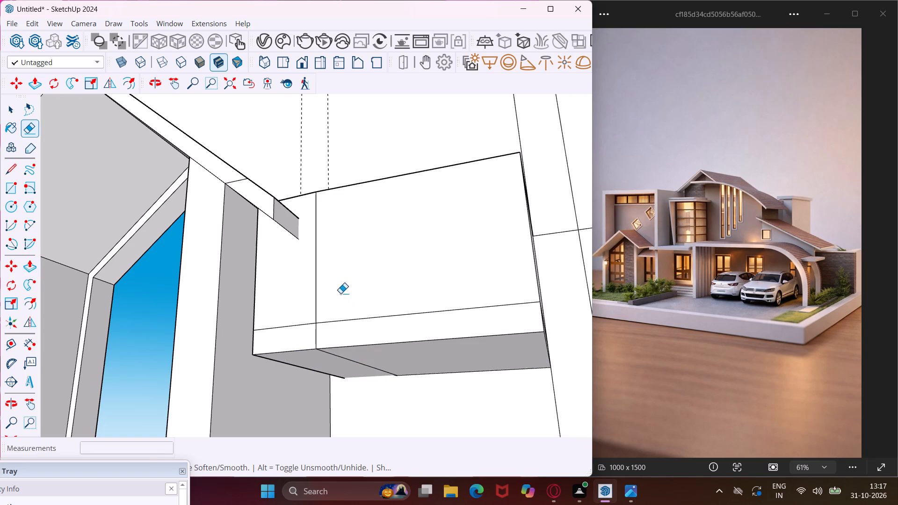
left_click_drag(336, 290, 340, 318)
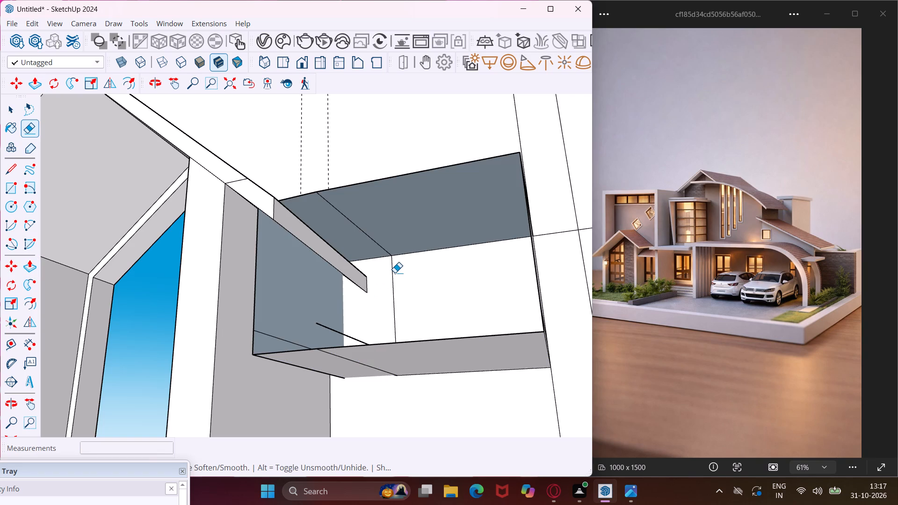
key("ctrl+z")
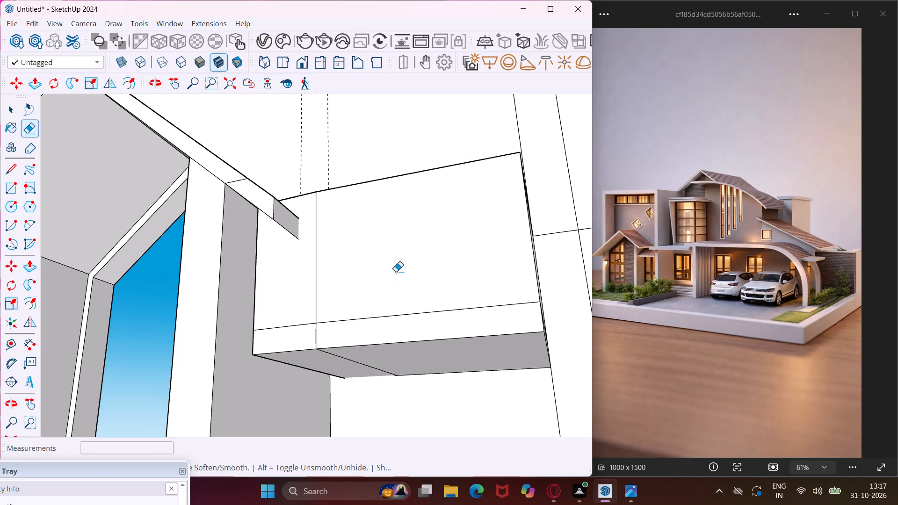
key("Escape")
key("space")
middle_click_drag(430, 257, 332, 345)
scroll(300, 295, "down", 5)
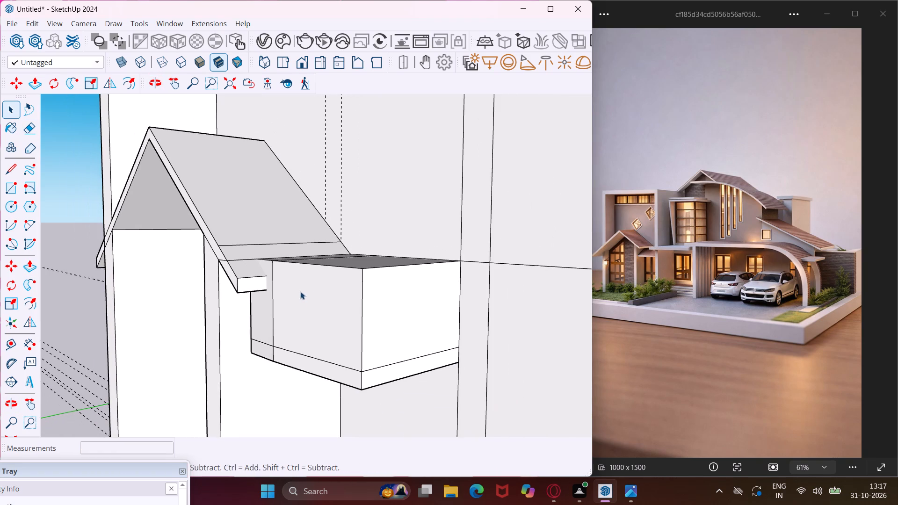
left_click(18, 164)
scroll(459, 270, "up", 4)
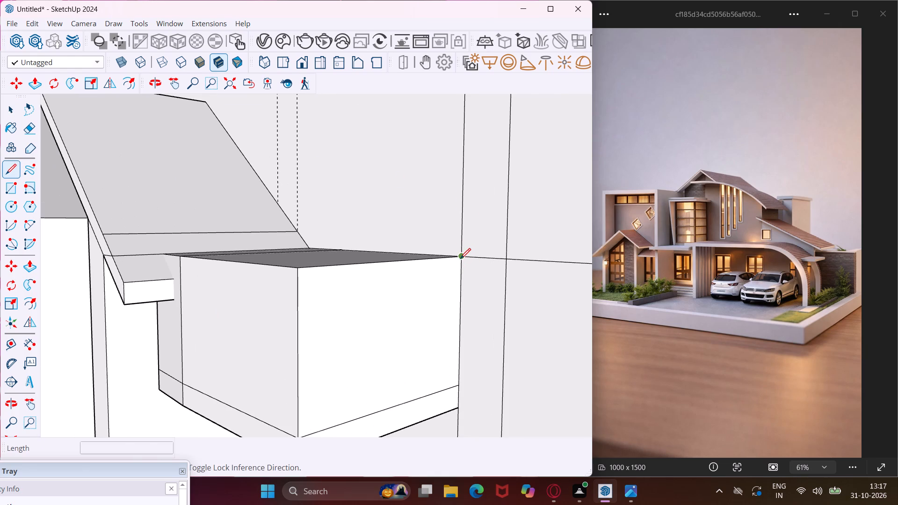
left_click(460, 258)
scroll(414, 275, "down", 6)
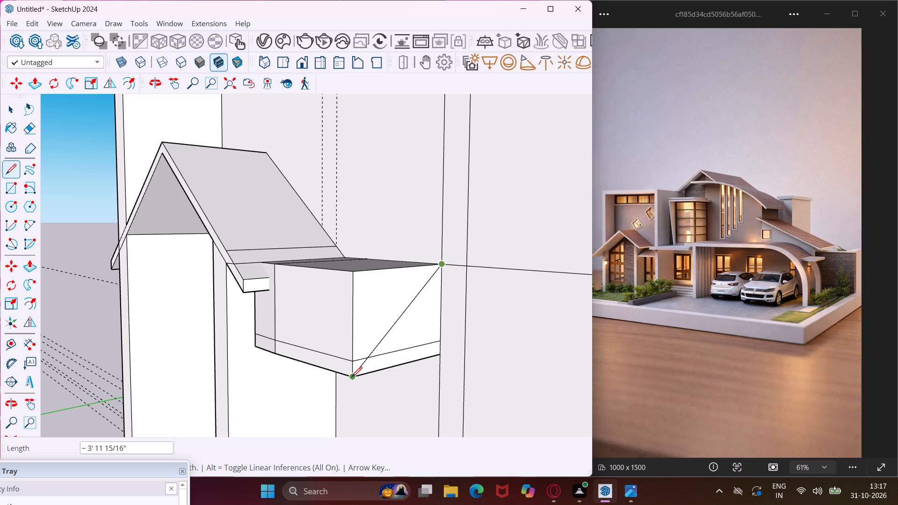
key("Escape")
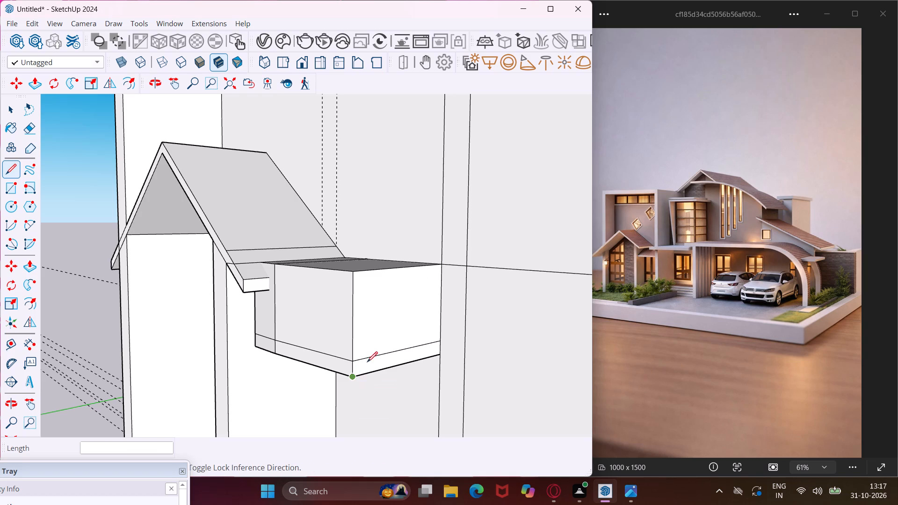
Draw two roughly parallel diagonal lines, about 3' 7 9/16" and 2' 10 3/8", from the wall edge to the bottom of the box's outer end face.
left_click(441, 291)
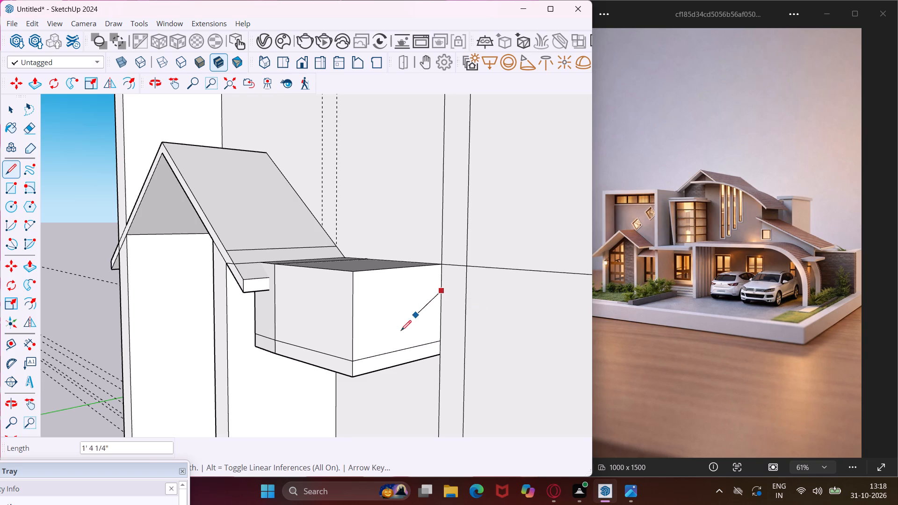
left_click(354, 374)
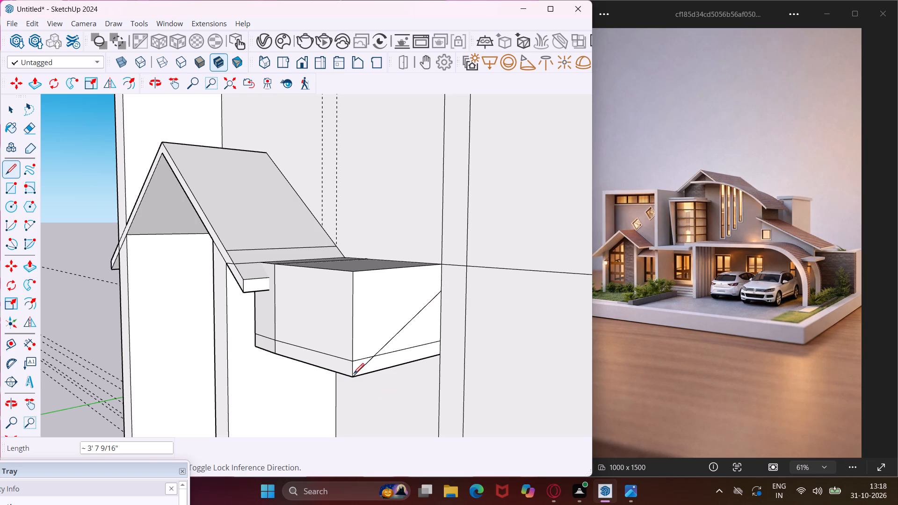
scroll(439, 303, "up", 4)
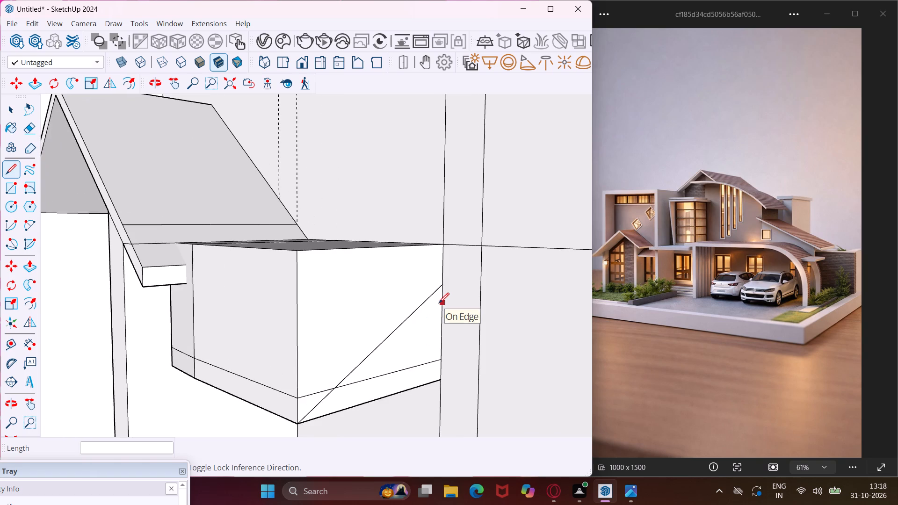
scroll(440, 303, "up", 4)
left_click(442, 303)
scroll(406, 335, "down", 5)
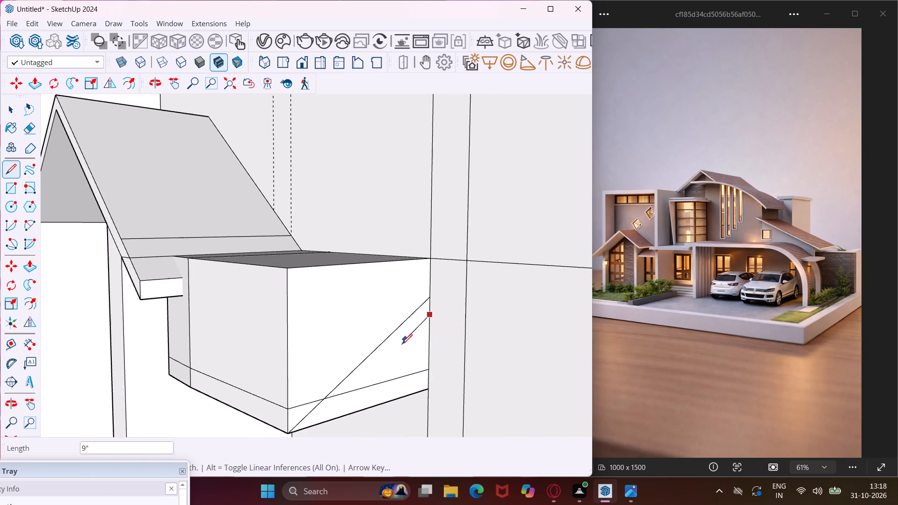
left_click(326, 422)
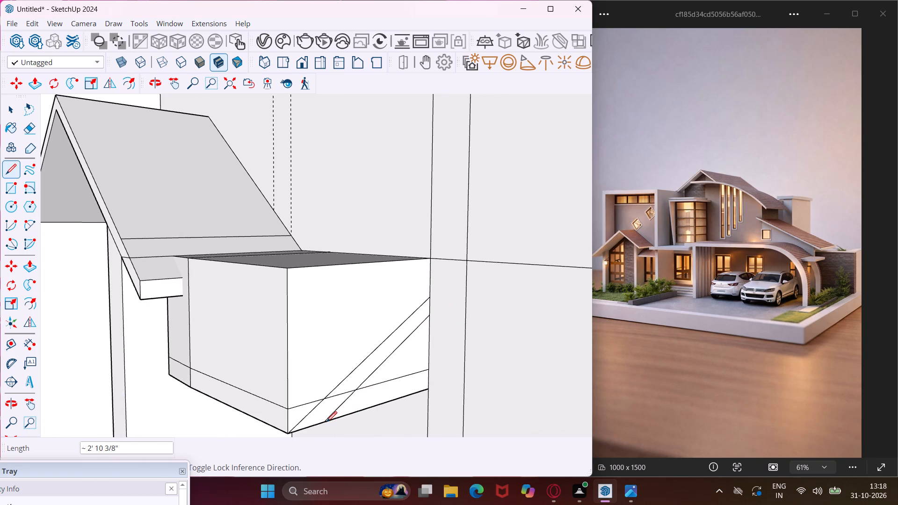
key("Escape")
key("space")
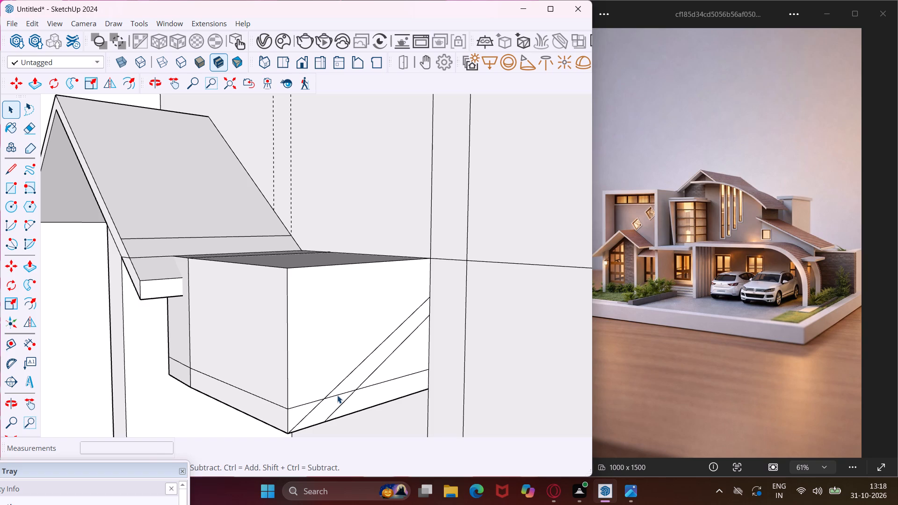
Push/Pull the diagonal strip on the outer end face 4' through the box towards the gable.
left_click(352, 382)
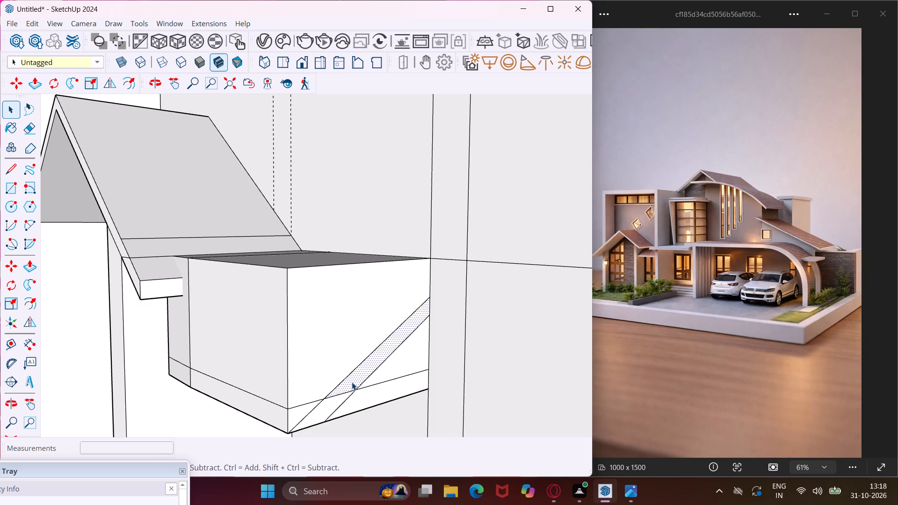
key("p")
left_click(352, 382)
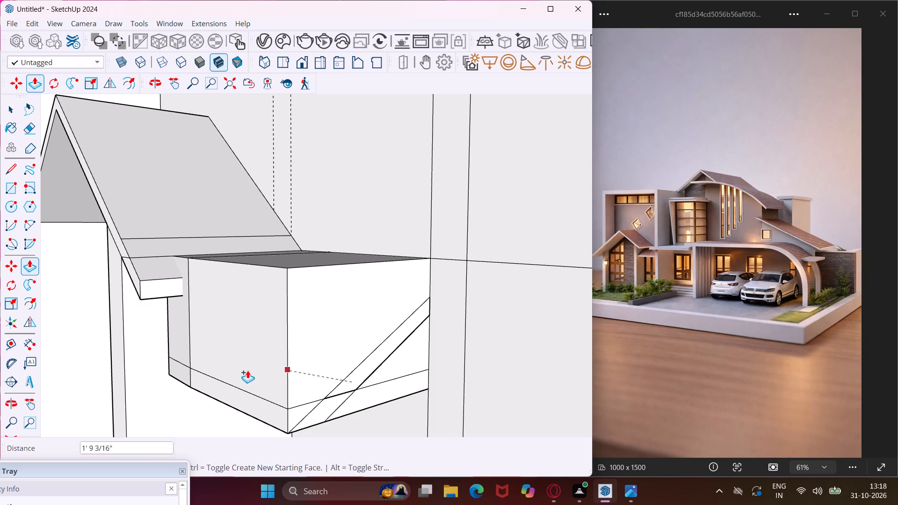
middle_click_drag(238, 368, 404, 327)
scroll(403, 326, "up", 1)
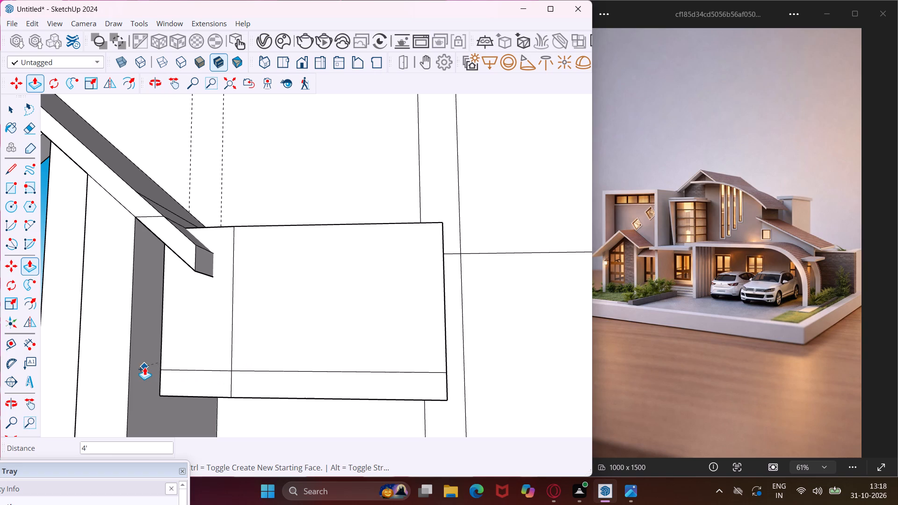
left_click(145, 367)
Push/Pull the small remaining piece of the diagonal strip near the bottom edge through the box to its gable side.
scroll(151, 330, "down", 6)
middle_click_drag(306, 373, 208, 396)
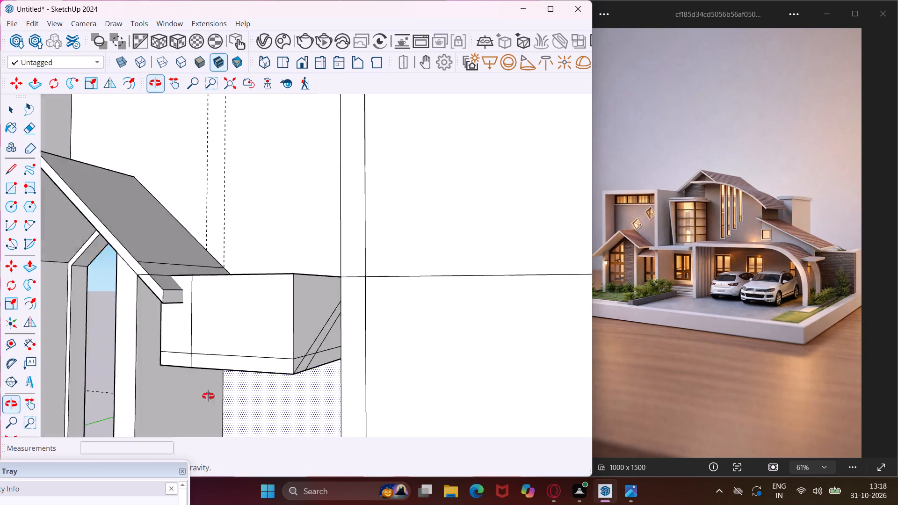
middle_click_drag(208, 396, 172, 405)
scroll(290, 365, "up", 5)
left_click(289, 363)
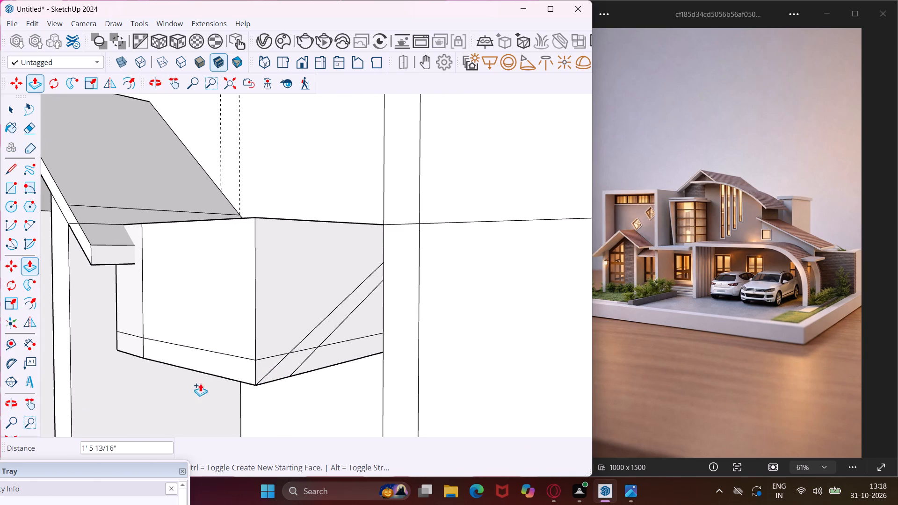
left_click(97, 343)
middle_click_drag(97, 342, 128, 336)
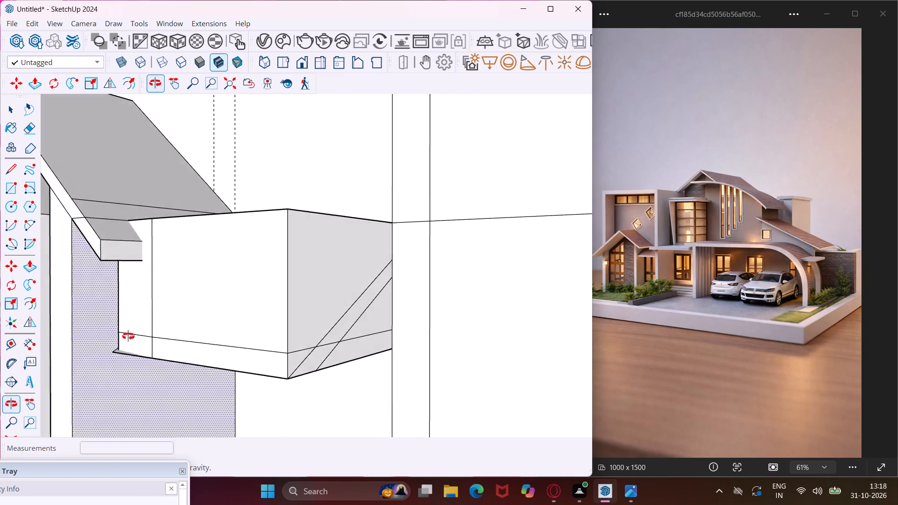
middle_click_drag(128, 336, 281, 299)
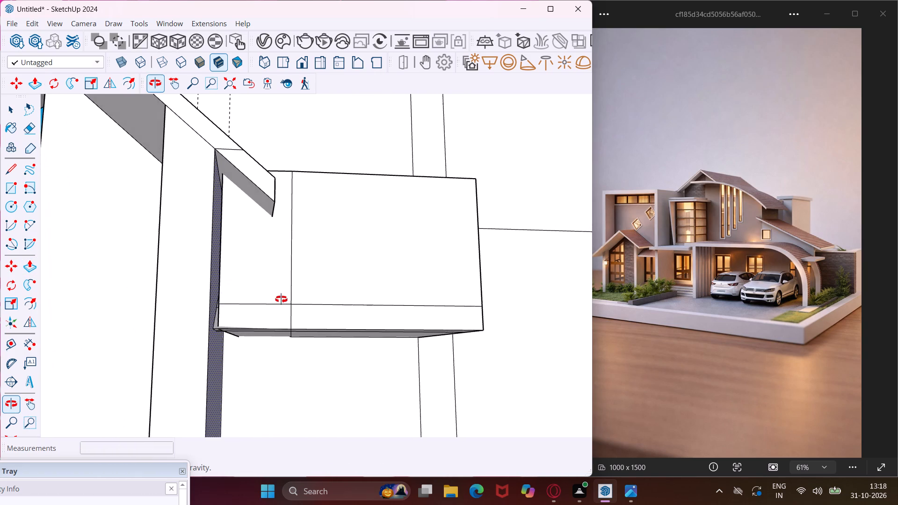
middle_click_drag(281, 299, 273, 311)
key("Escape")
key("space")
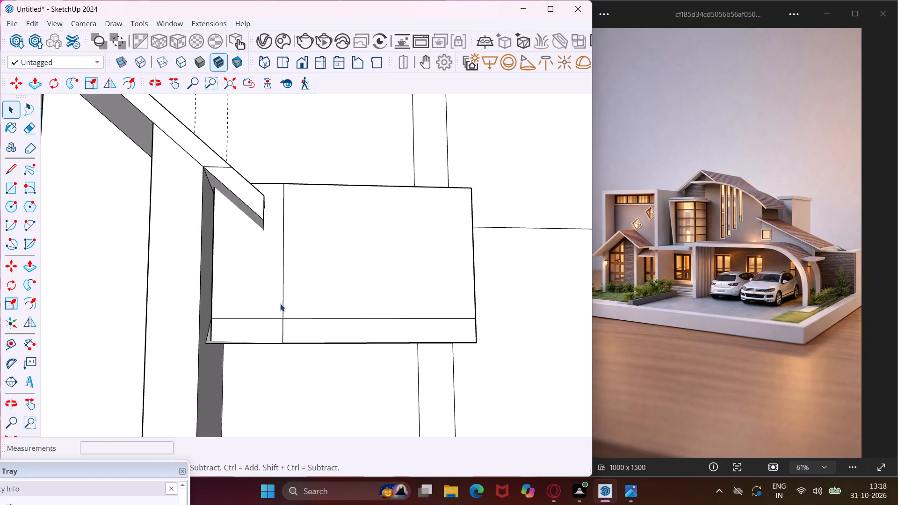
Erase the vertical seam and the dividing edge on the box's front side to open up its front.
key("e")
left_click_drag(292, 289, 269, 306)
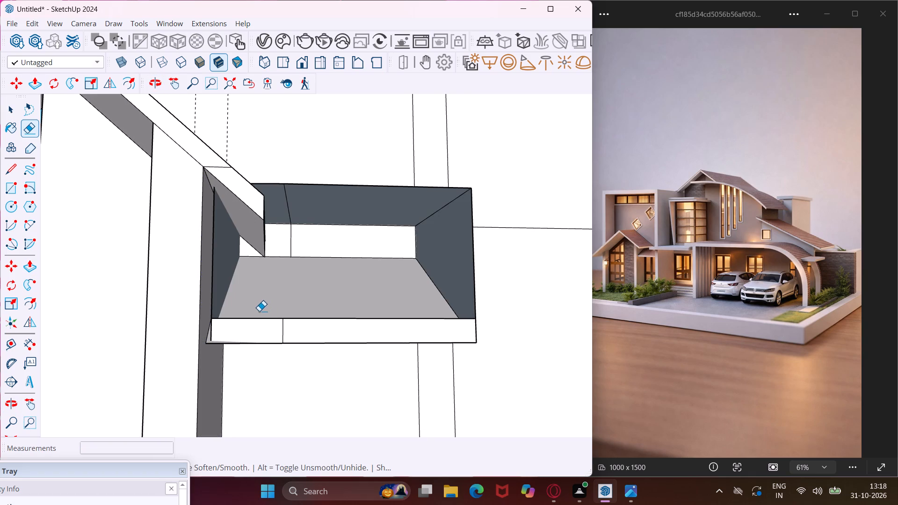
left_click_drag(254, 315, 255, 325)
Erase the box's top face, the upper part of its outer end face, and the leftover edge by the gable roof.
middle_click_drag(311, 308, 249, 369)
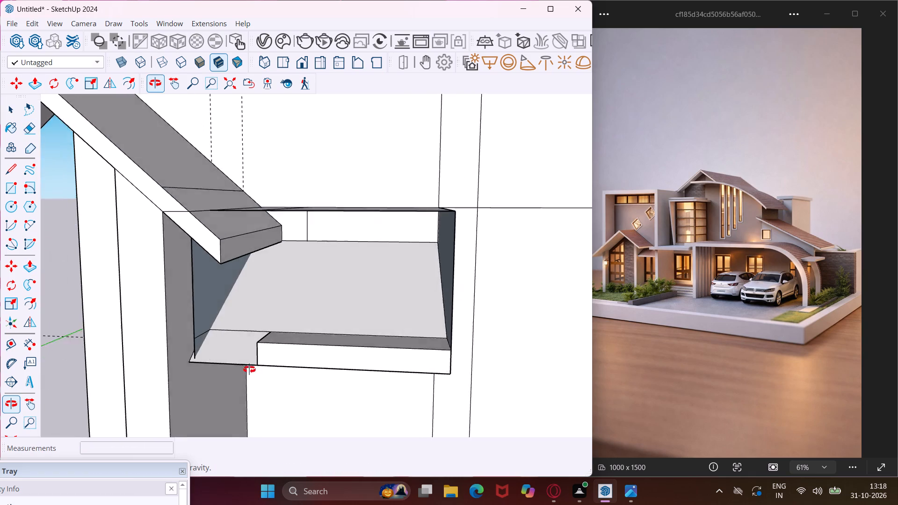
middle_click_drag(249, 369, 210, 397)
left_click_drag(408, 217, 392, 258)
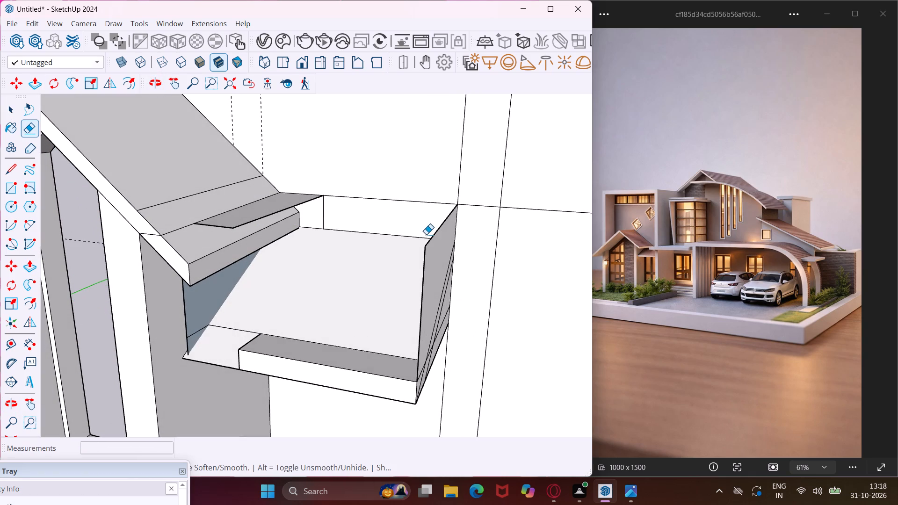
left_click_drag(427, 234, 442, 244)
left_click_drag(430, 259, 417, 271)
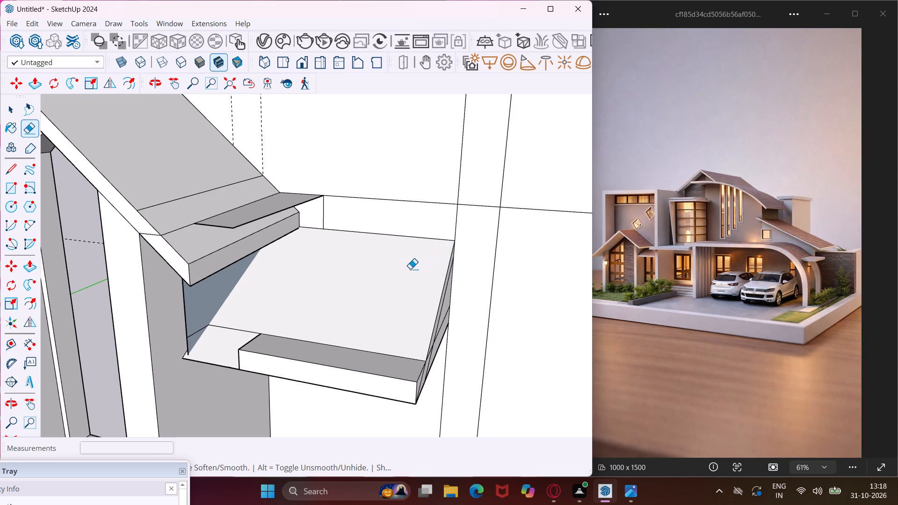
left_click(289, 207)
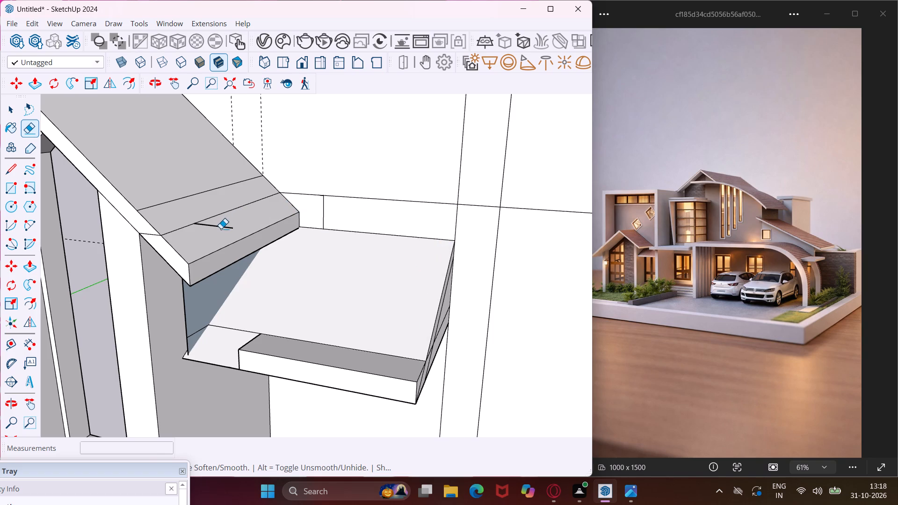
left_click_drag(221, 229, 224, 224)
Erase the remaining front strip and the leftover end-face edges at the outer corner, keeping the vertical wall line.
scroll(259, 231, "down", 2)
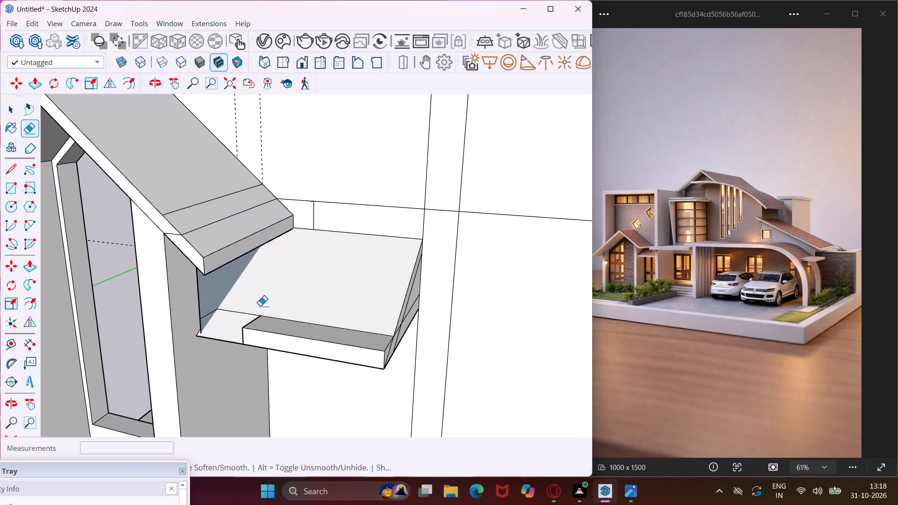
middle_click_drag(256, 320, 321, 185)
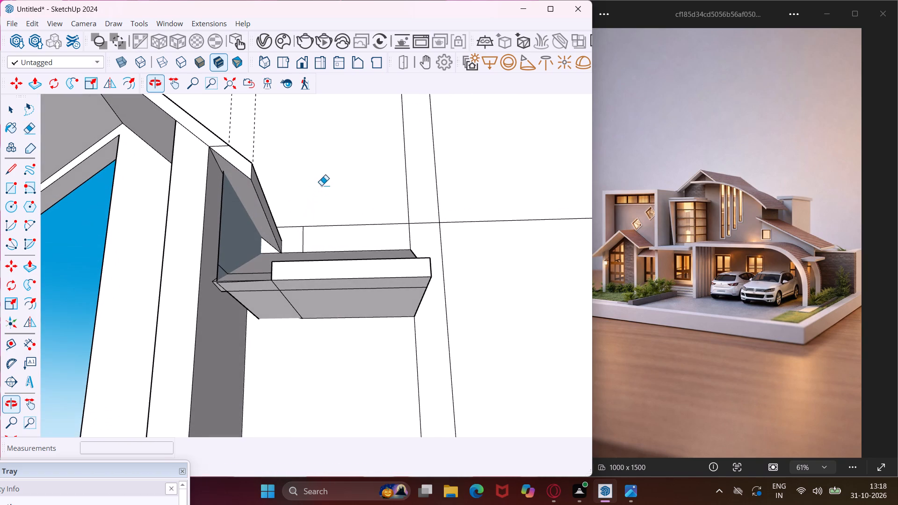
scroll(277, 259, "up", 4)
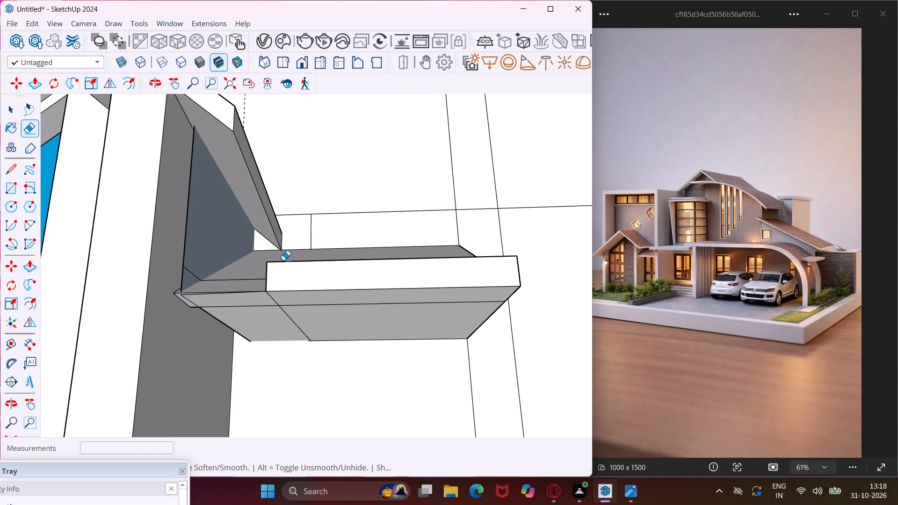
left_click_drag(283, 260, 283, 269)
left_click_drag(263, 272, 275, 274)
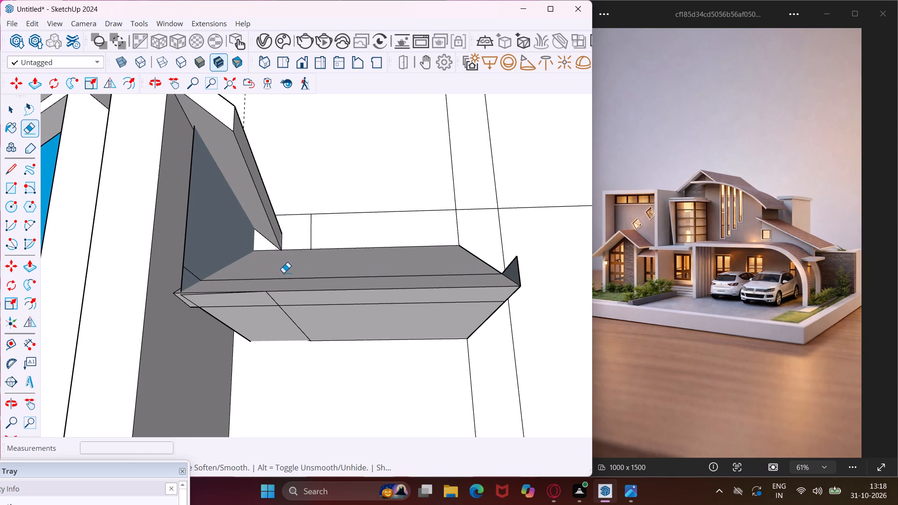
scroll(313, 277, "down", 1)
left_click_drag(495, 270, 501, 270)
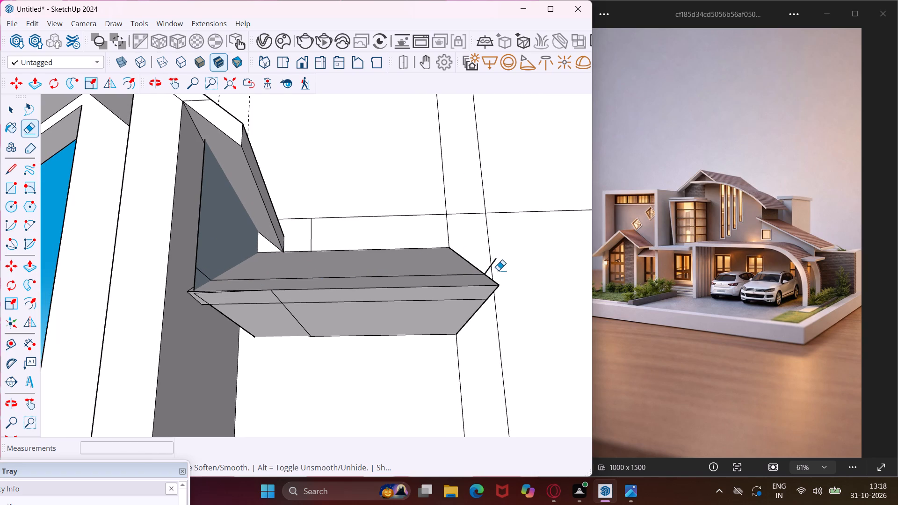
left_click(491, 264)
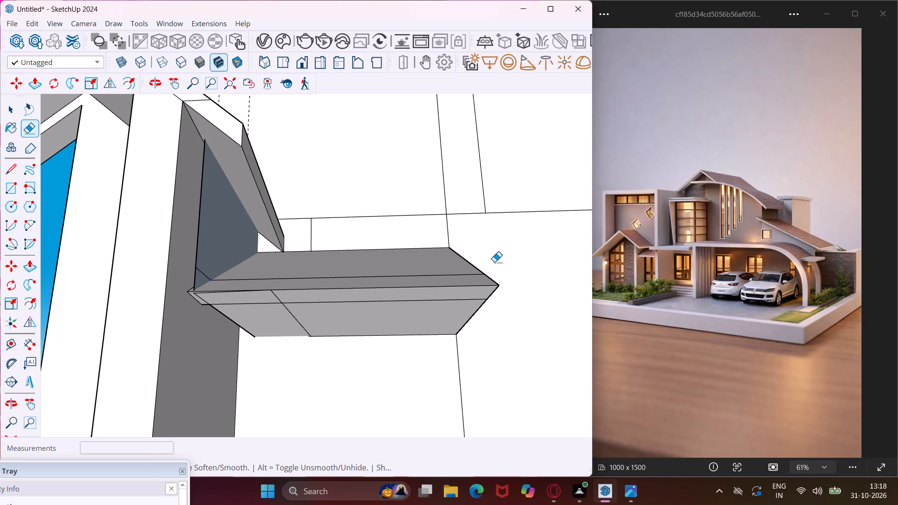
key("ctrl+z")
scroll(494, 262, "up", 3)
left_click(494, 260)
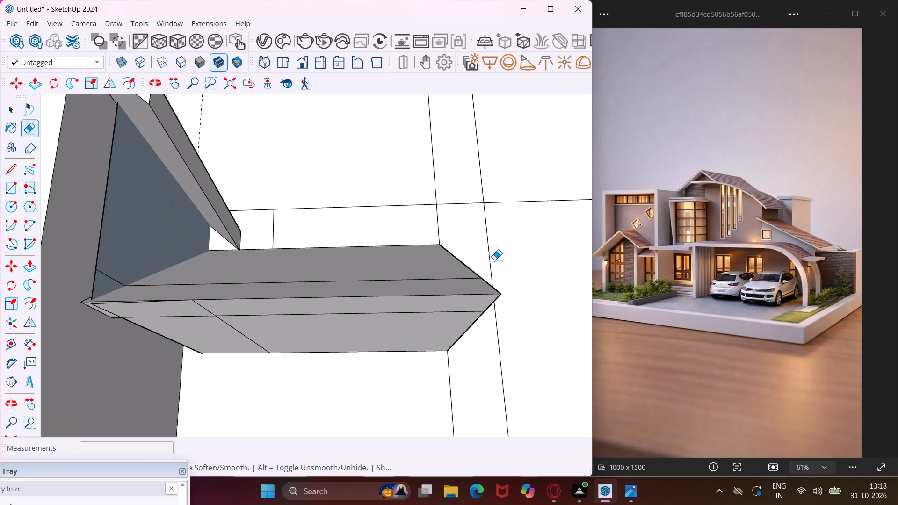
middle_click_drag(343, 320, 349, 242)
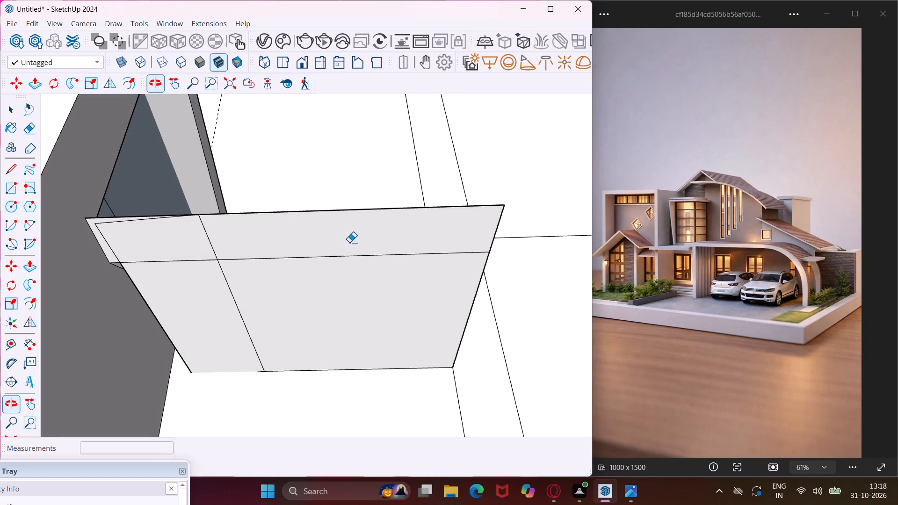
Erase the dividing edge and the remaining front, inner and outer end faces of the box below the canopy slab.
left_click_drag(224, 287, 242, 287)
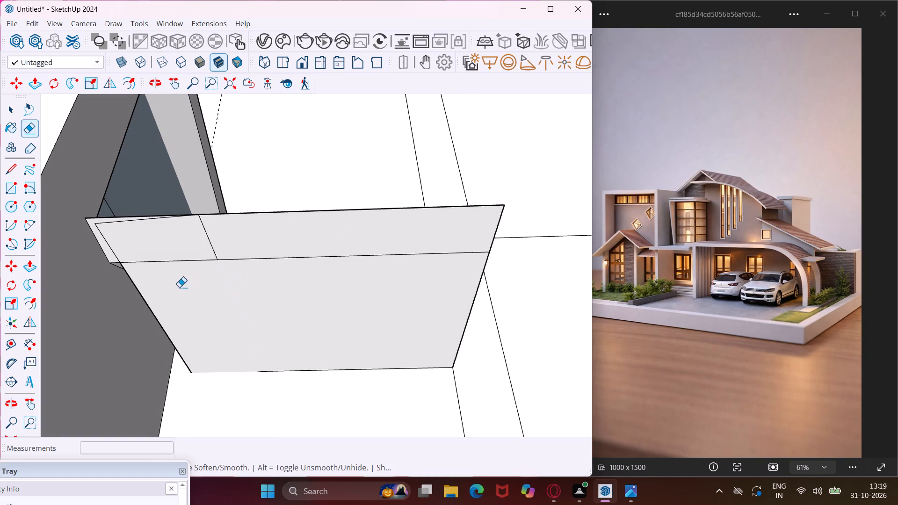
left_click(146, 307)
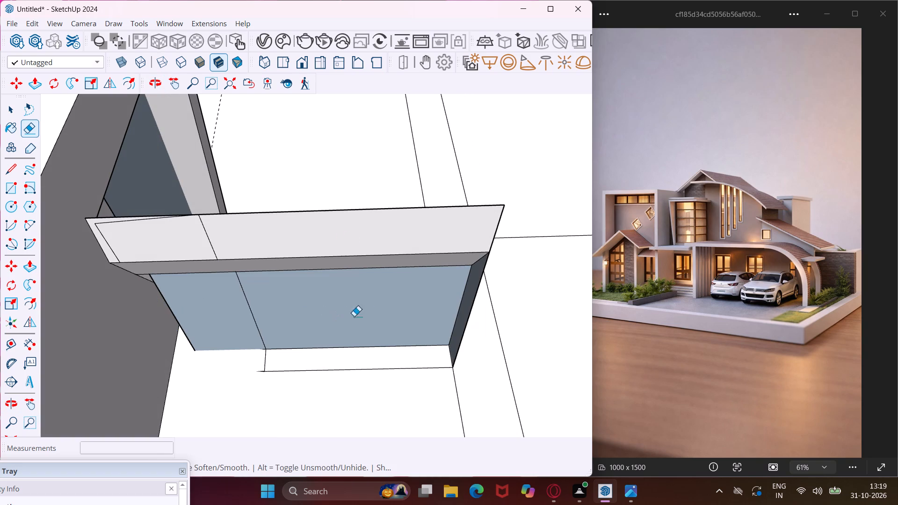
left_click(465, 325)
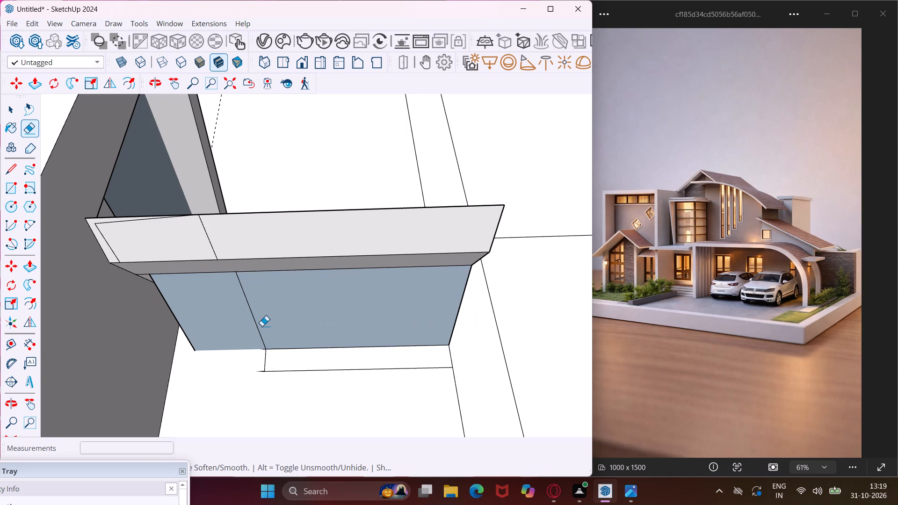
middle_click_drag(262, 326, 296, 266)
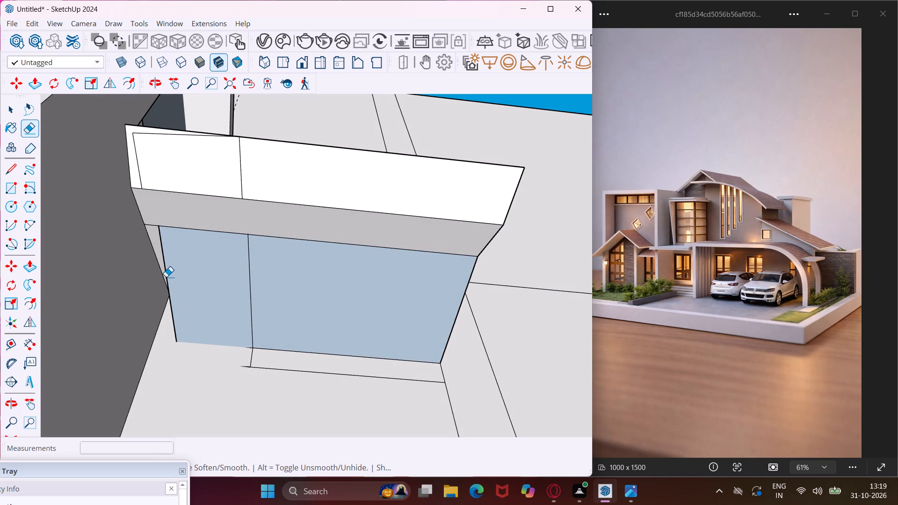
left_click(165, 277)
left_click(250, 277)
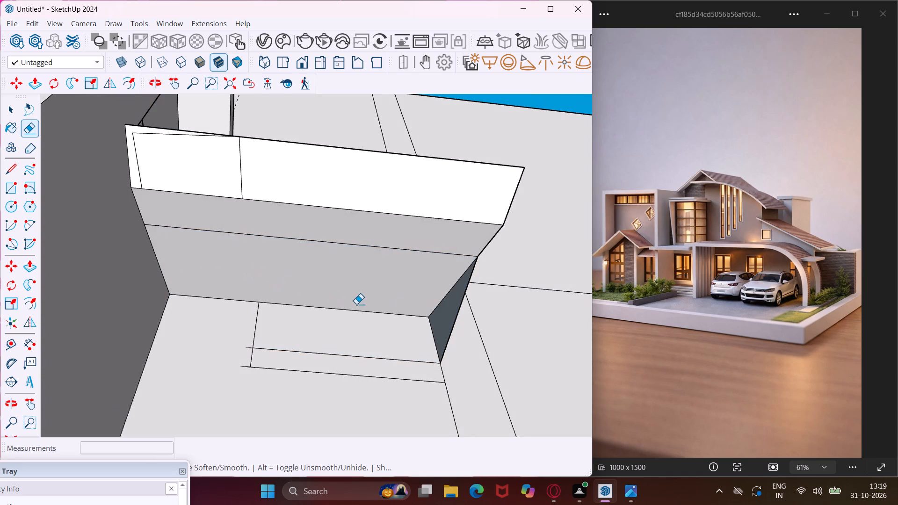
left_click(457, 311)
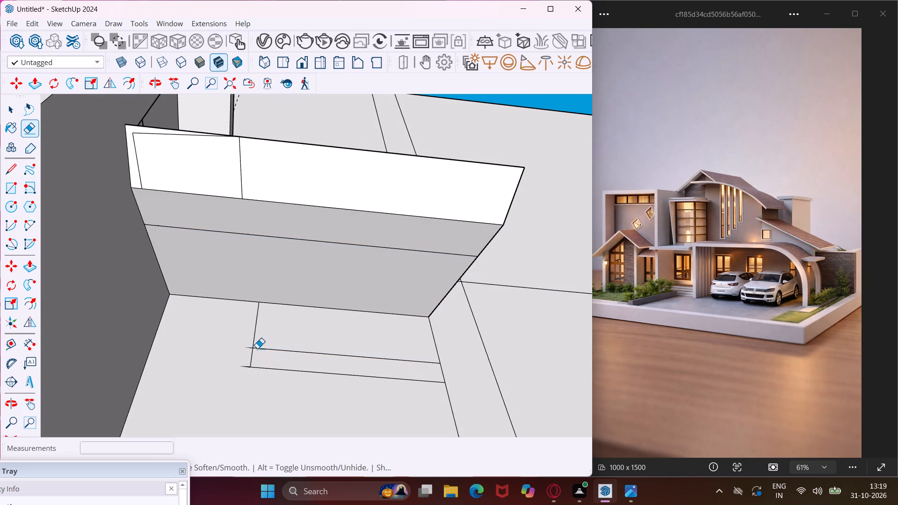
Erase the leftover vertical and horizontal box lines on the wall below the canopy.
left_click(253, 332)
left_click_drag(257, 343, 257, 373)
left_click_drag(253, 344, 246, 373)
left_click_drag(249, 340, 240, 382)
left_click_drag(247, 341, 246, 373)
middle_click_drag(248, 357, 244, 374)
scroll(243, 363, "up", 10)
left_click_drag(271, 317, 261, 380)
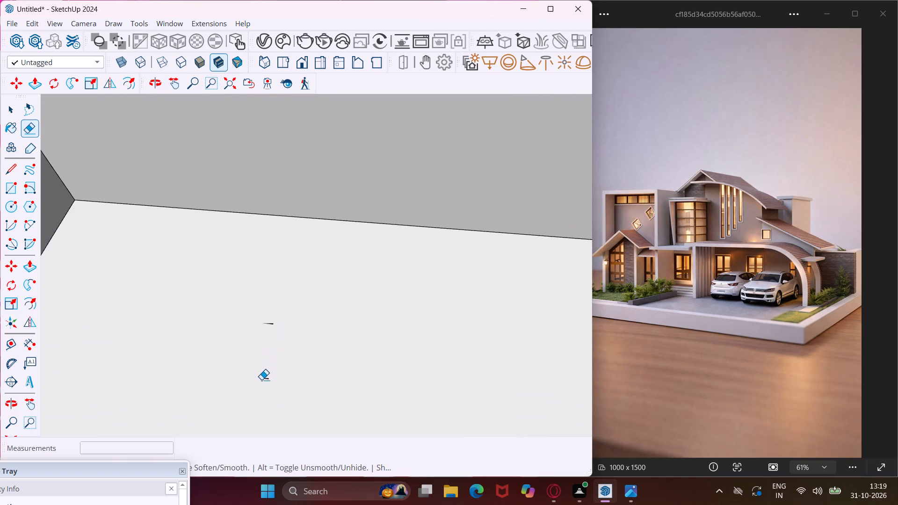
left_click_drag(261, 380, 261, 381)
middle_click_drag(282, 311, 265, 347)
scroll(255, 321, "down", 13)
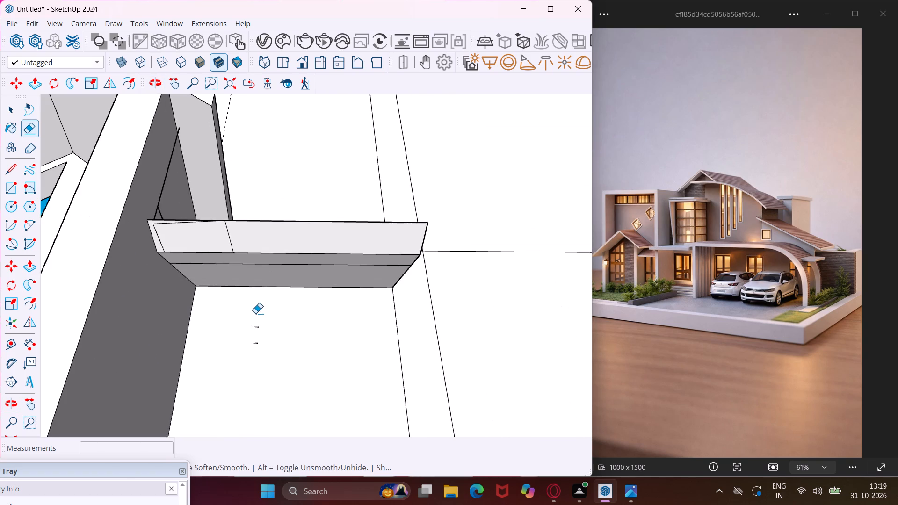
Erase the leftover upright and diagonal edges on the gable's side wall where the canopy meets it.
middle_click_drag(255, 313, 247, 389)
scroll(146, 281, "up", 4)
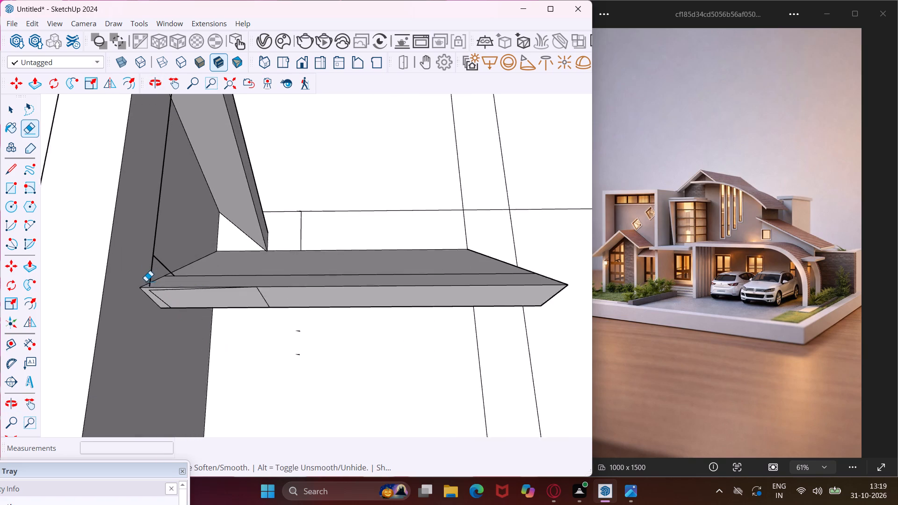
scroll(146, 281, "up", 12)
middle_click_drag(149, 289, 170, 254)
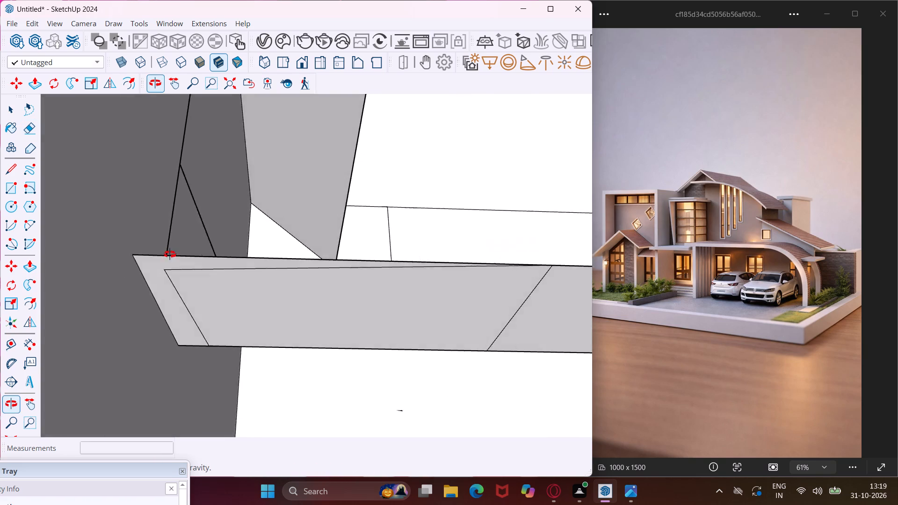
middle_click_drag(170, 254, 182, 233)
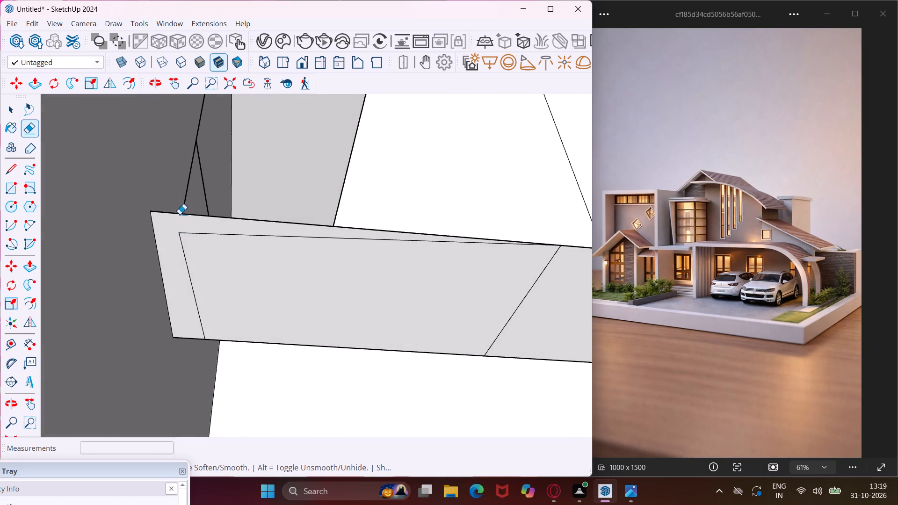
scroll(187, 236, "down", 1)
middle_click_drag(187, 236, 173, 286)
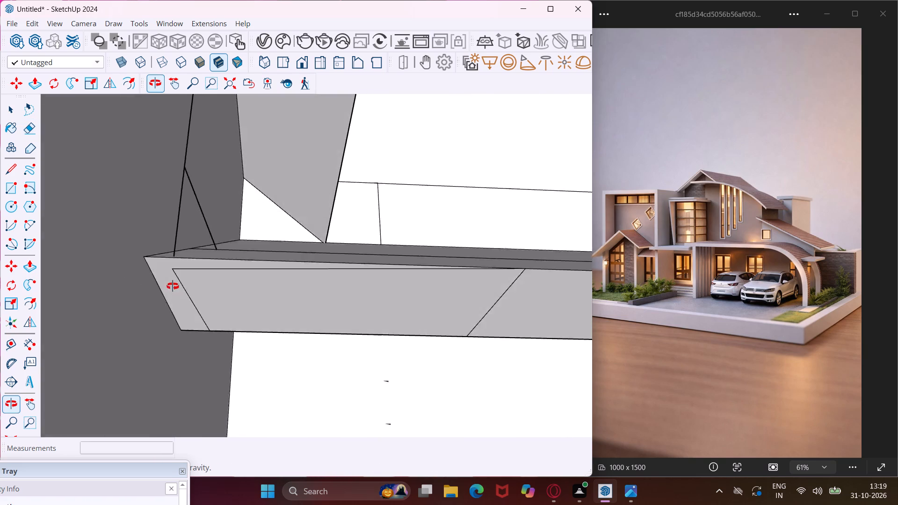
middle_click_drag(173, 286, 160, 314)
scroll(173, 219, "up", 1)
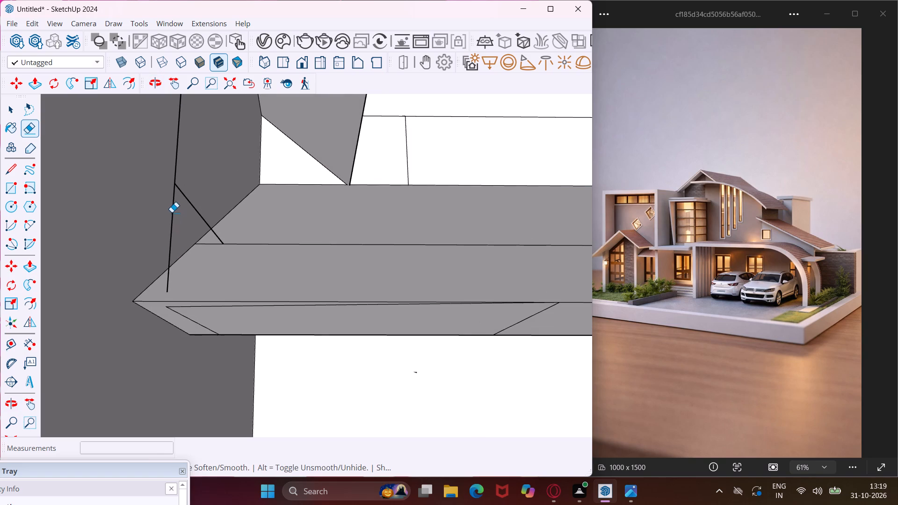
left_click(172, 212)
left_click(186, 200)
left_click(174, 178)
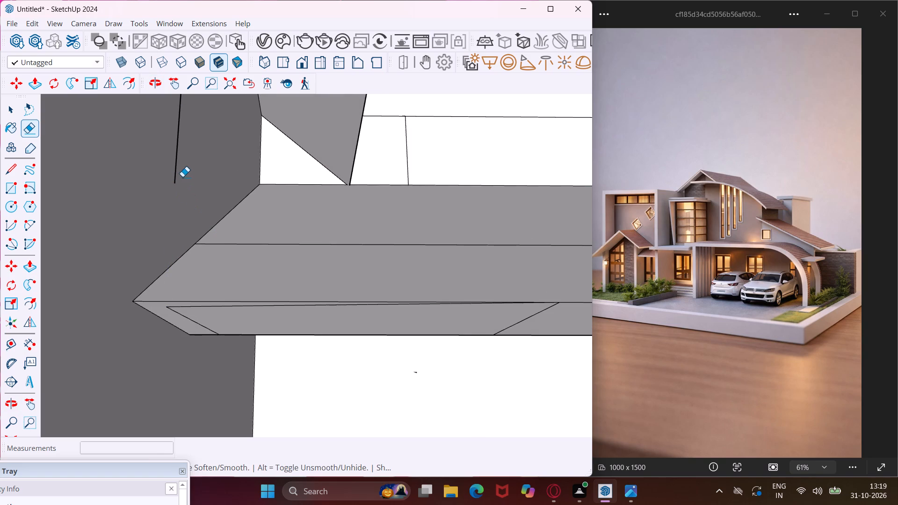
left_click(175, 167)
Erase the two inset lines on the canopy's front face near the gable side wall.
scroll(182, 178, "down", 10)
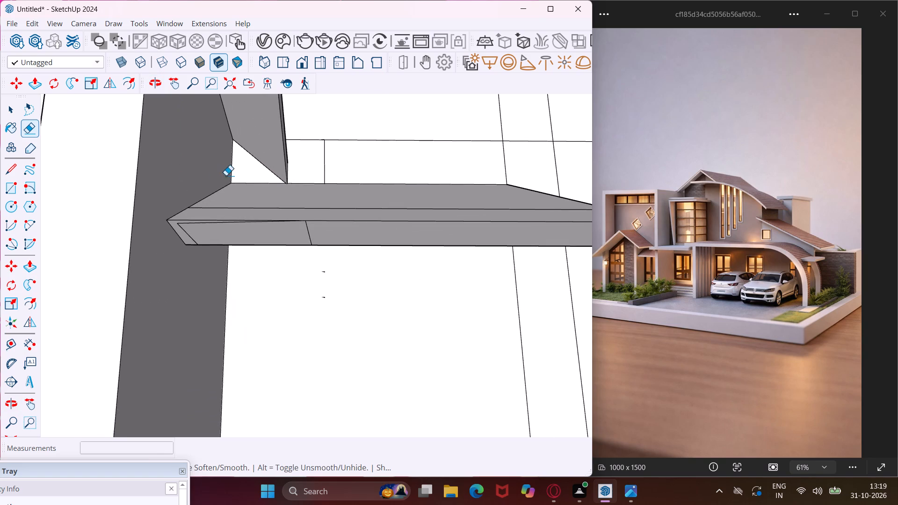
middle_click_drag(256, 176, 260, 123)
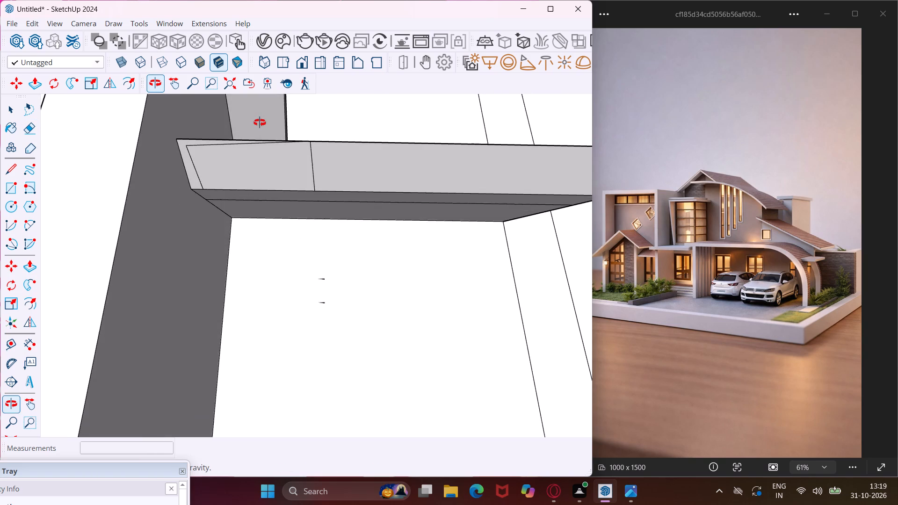
middle_click_drag(260, 123, 183, 237)
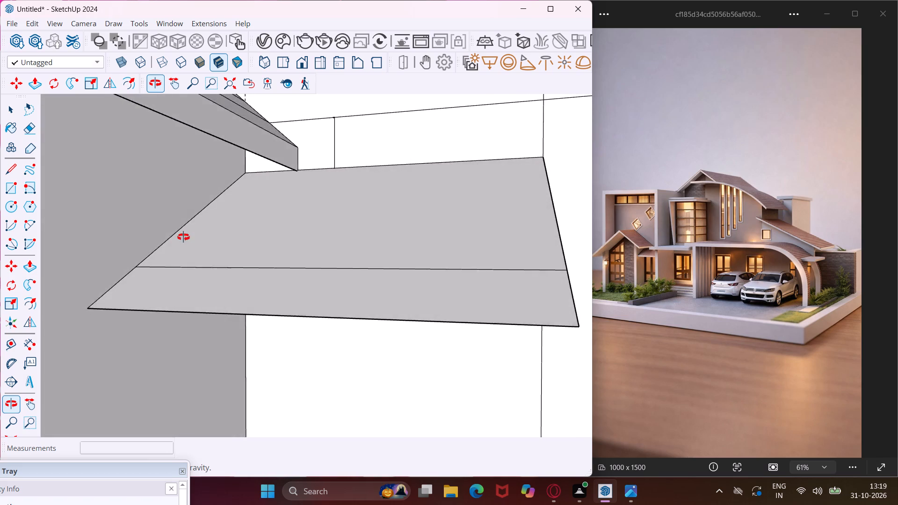
middle_click_drag(183, 237, 283, 119)
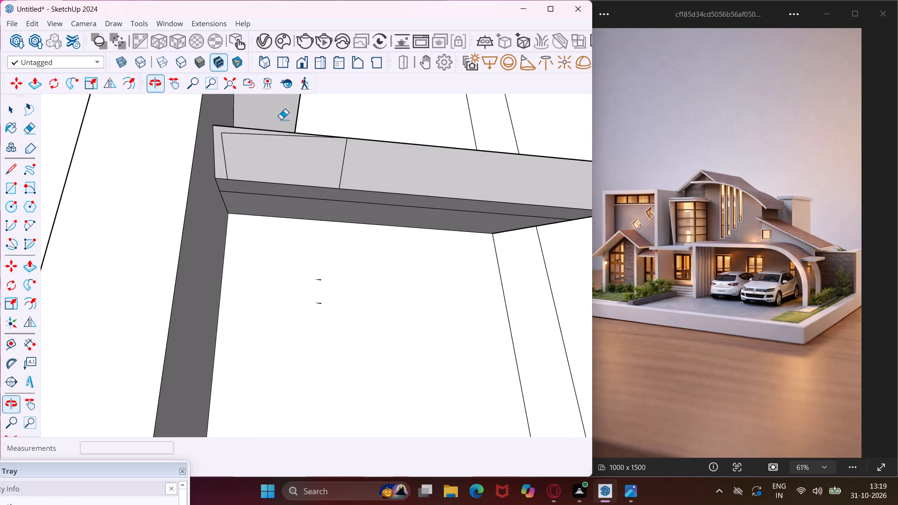
scroll(214, 155, "up", 10)
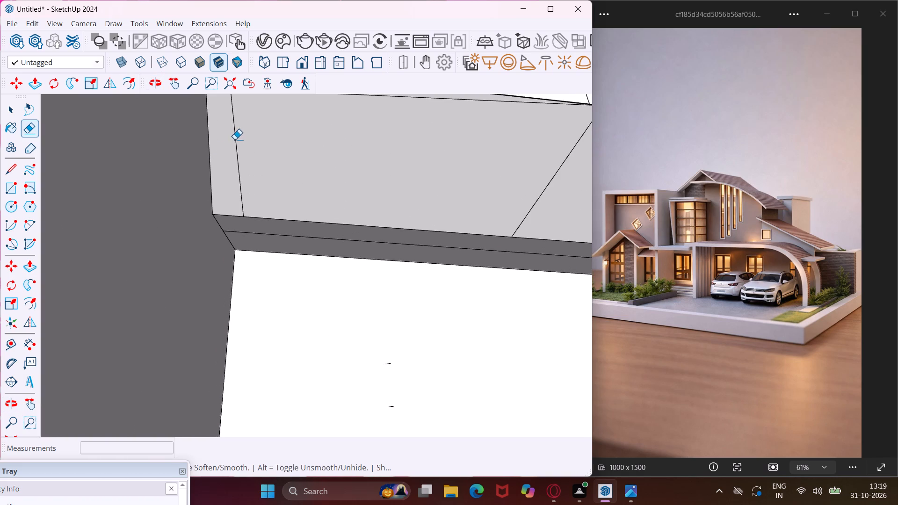
left_click(235, 139)
scroll(230, 153, "down", 4)
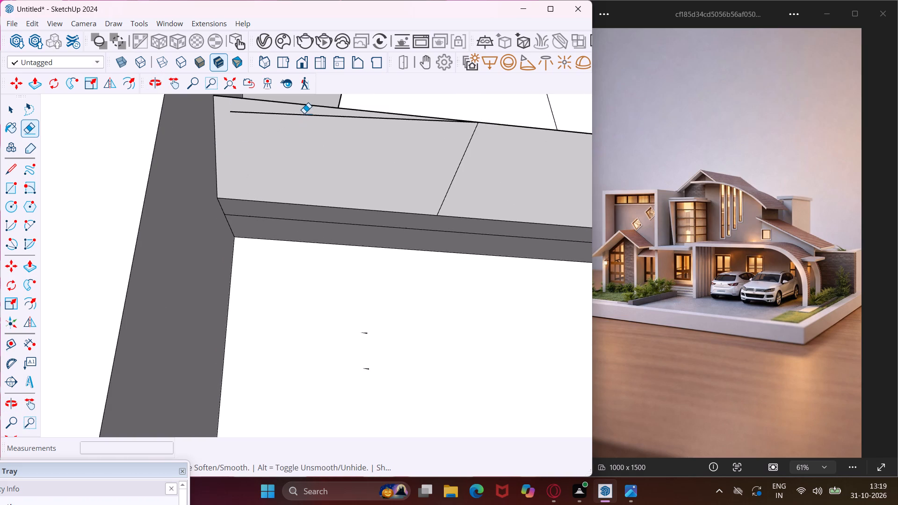
left_click(304, 113)
Examine the canopy from above, below and in front for leftover edges.
scroll(304, 116, "down", 1)
middle_click_drag(302, 120, 247, 217)
scroll(231, 200, "down", 4)
middle_click_drag(231, 200, 273, 101)
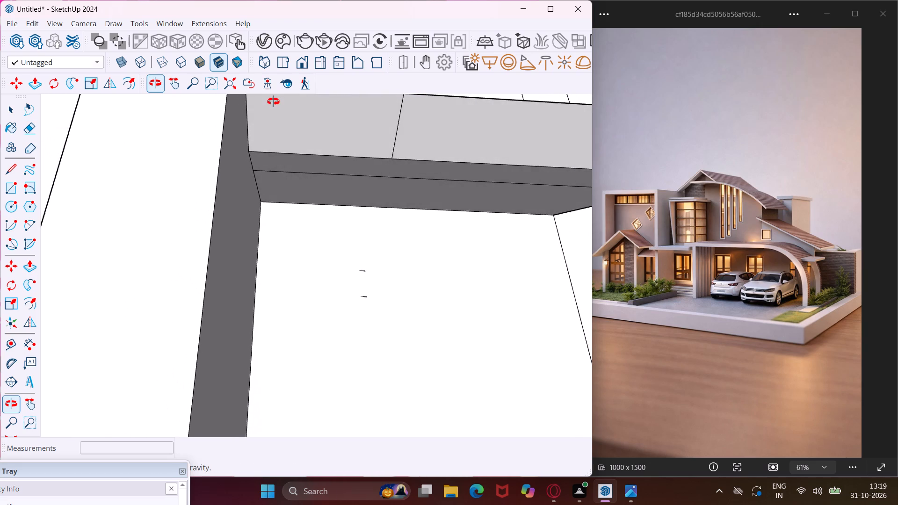
middle_click_drag(273, 101, 201, 206)
scroll(198, 207, "down", 11)
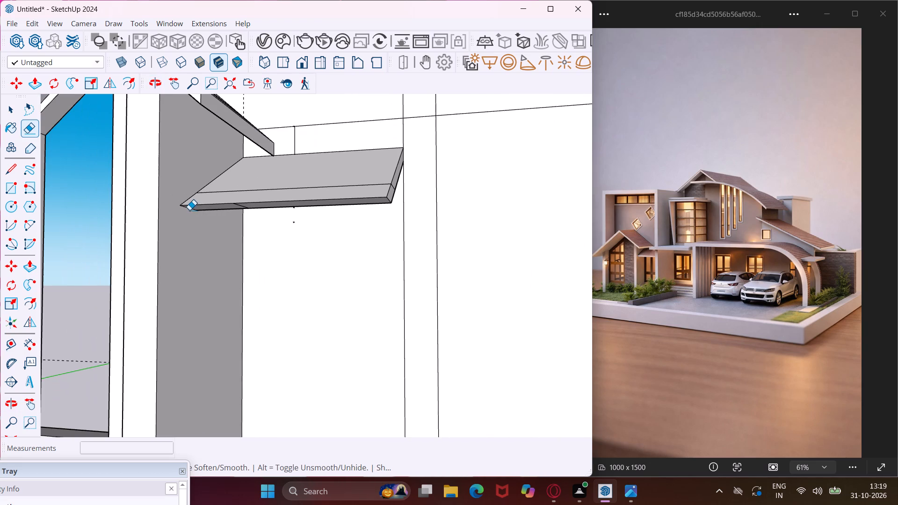
key("Escape")
key("space")
scroll(381, 182, "up", 5)
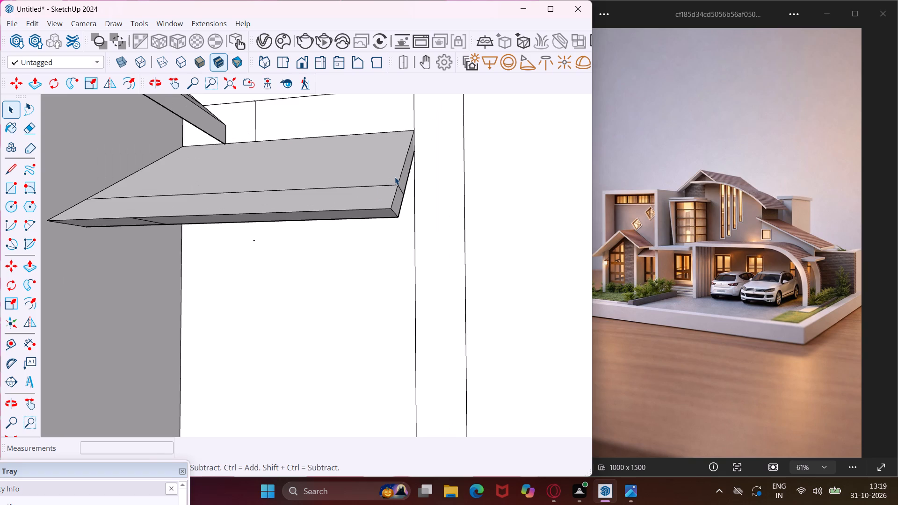
middle_click_drag(395, 177, 451, 93)
scroll(451, 93, "up", 1)
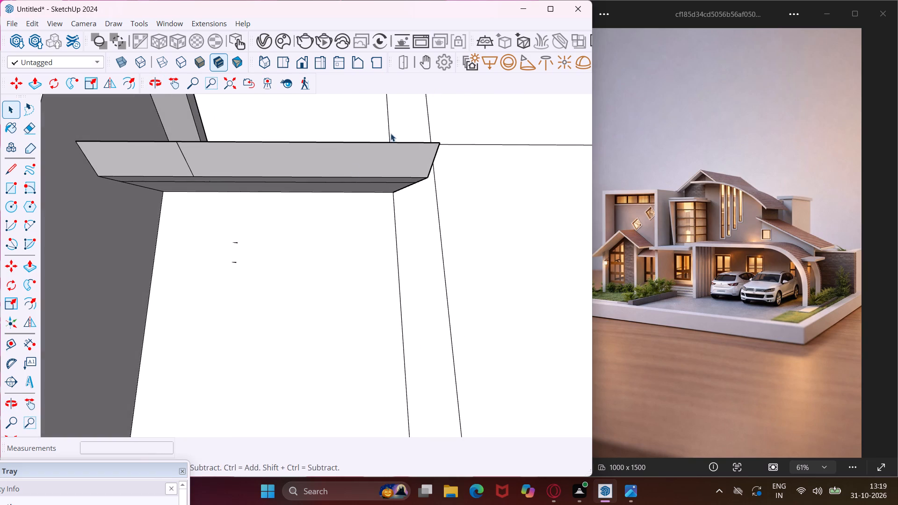
scroll(237, 256, "down", 8)
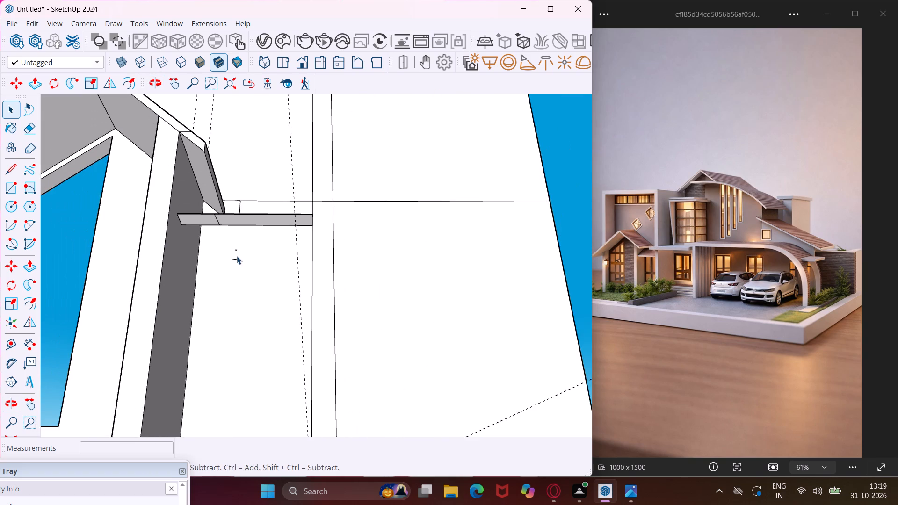
middle_click_drag(237, 256, 260, 173)
middle_click_drag(260, 173, 255, 266)
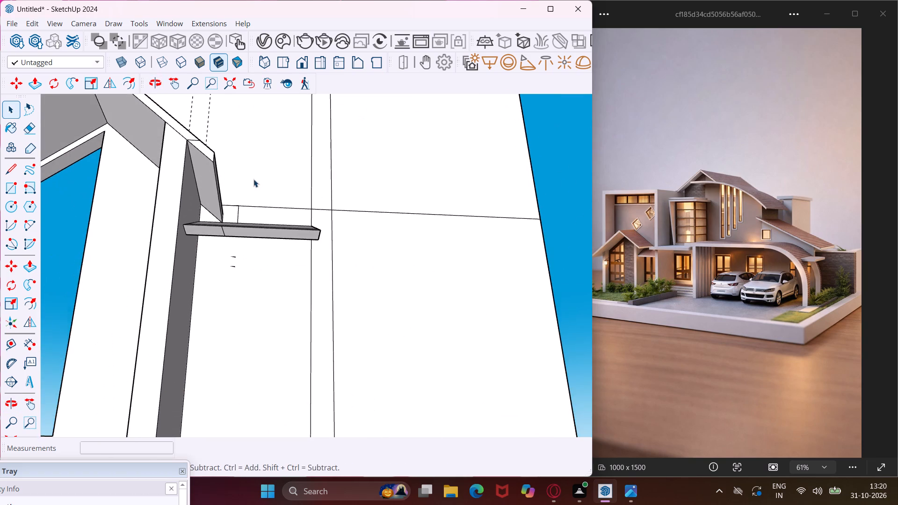
scroll(253, 162, "down", 6)
middle_click_drag(254, 163, 252, 207)
Erase the short vertical line on the wall just above the canopy, beside the gable roof's end.
scroll(249, 172, "up", 5)
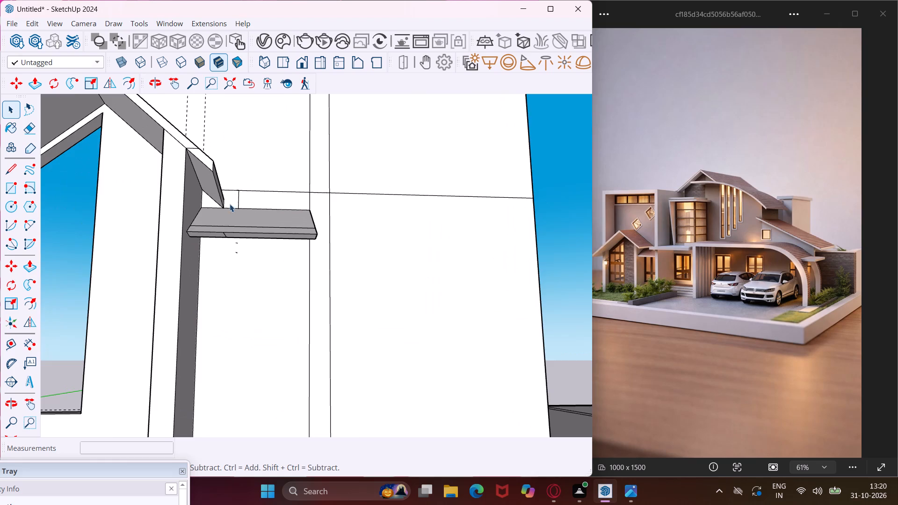
scroll(230, 204, "up", 10)
key("e")
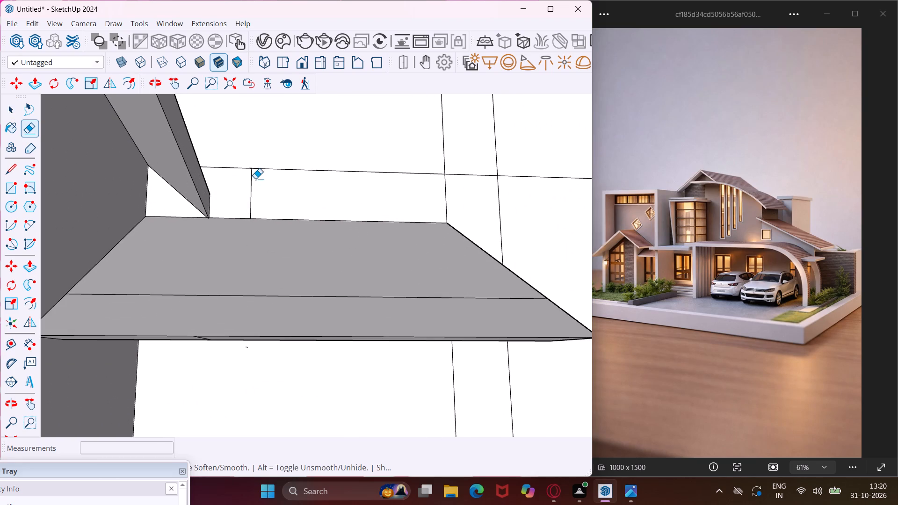
left_click(250, 179)
key("Escape")
key("space")
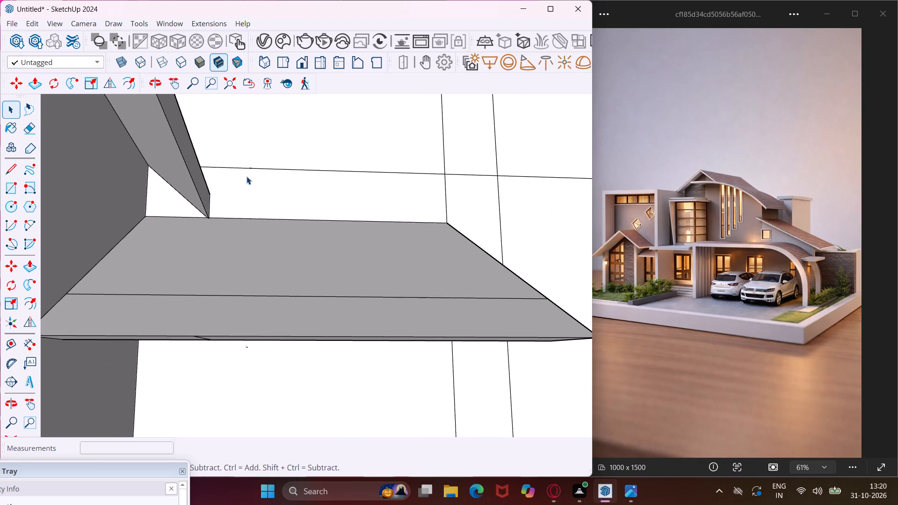
Draw a rectangle about 7' 2" by 4' on the wall under the canopy, between the gable's side wall and the vertical strip line.
scroll(236, 153, "down", 14)
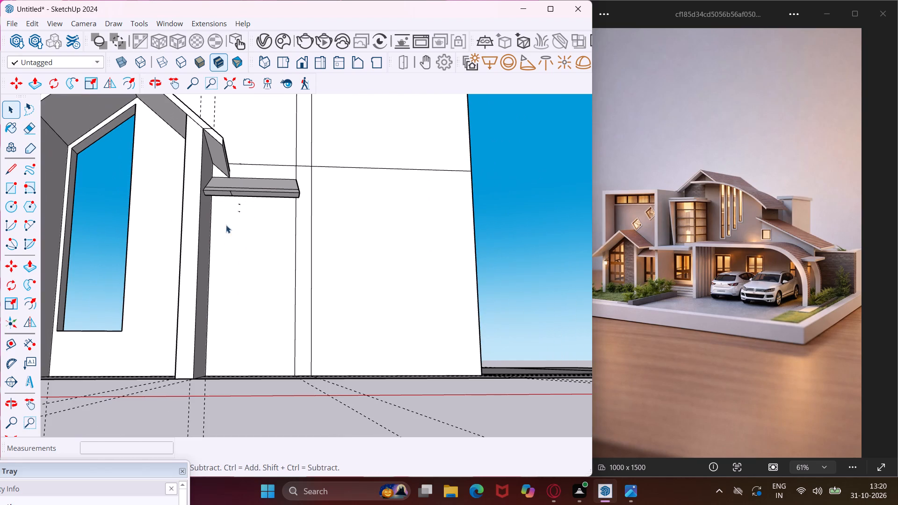
left_click(8, 188)
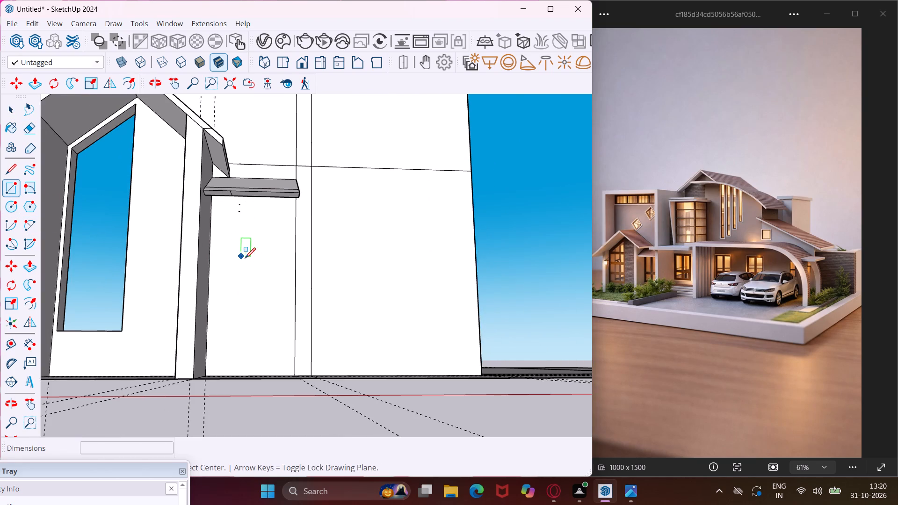
scroll(245, 258, "up", 9)
scroll(190, 171, "down", 5)
middle_click_drag(188, 160, 193, 130)
left_click(181, 133)
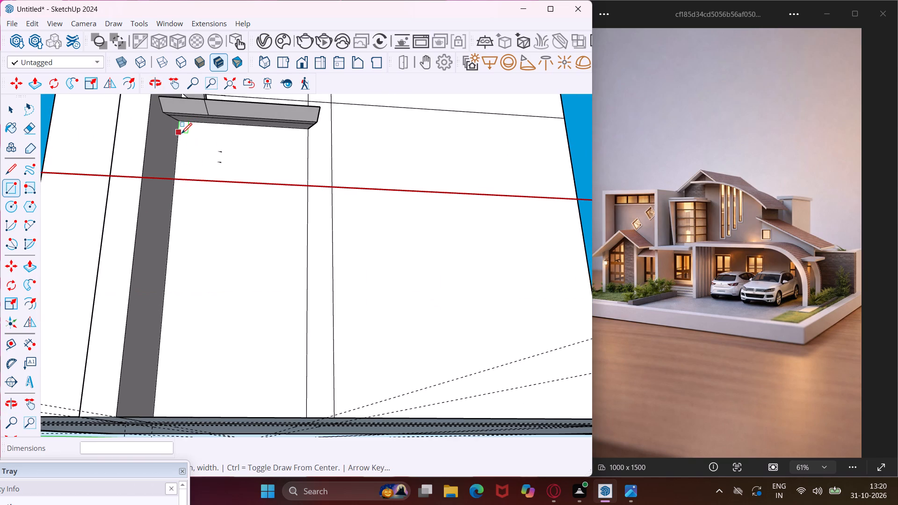
scroll(232, 218, "down", 4)
middle_click_drag(251, 252, 269, 300)
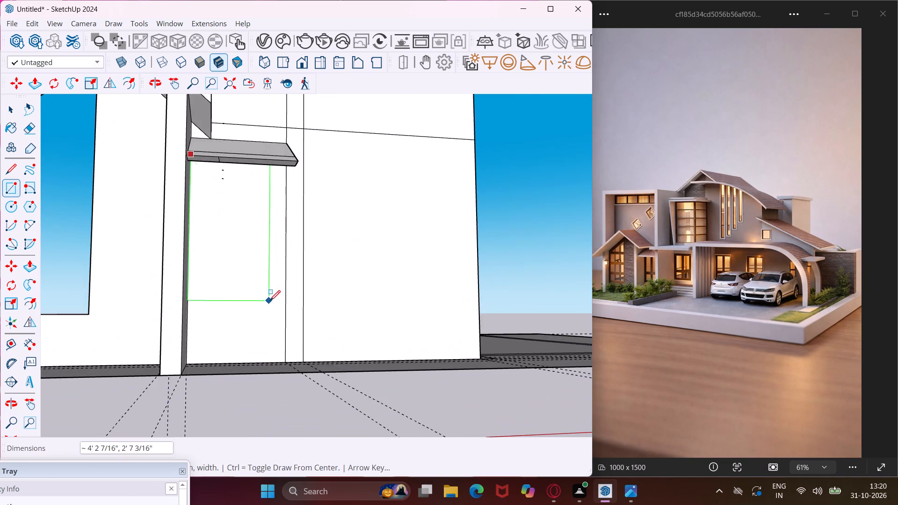
scroll(274, 296, "up", 3)
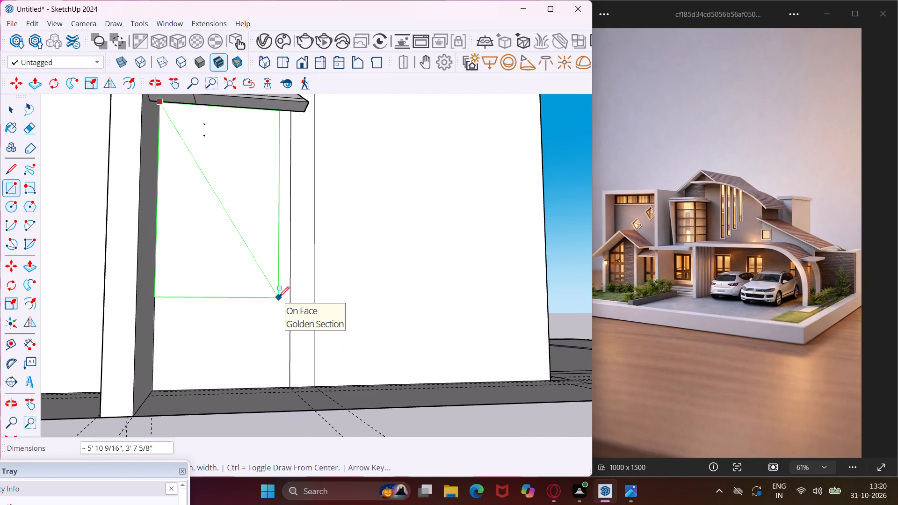
left_click(288, 341)
key("Escape")
key("space")
Copy the new rectangular face about 21' 11" away, setting it beside the spare gable window panel outside the house.
left_click(275, 332)
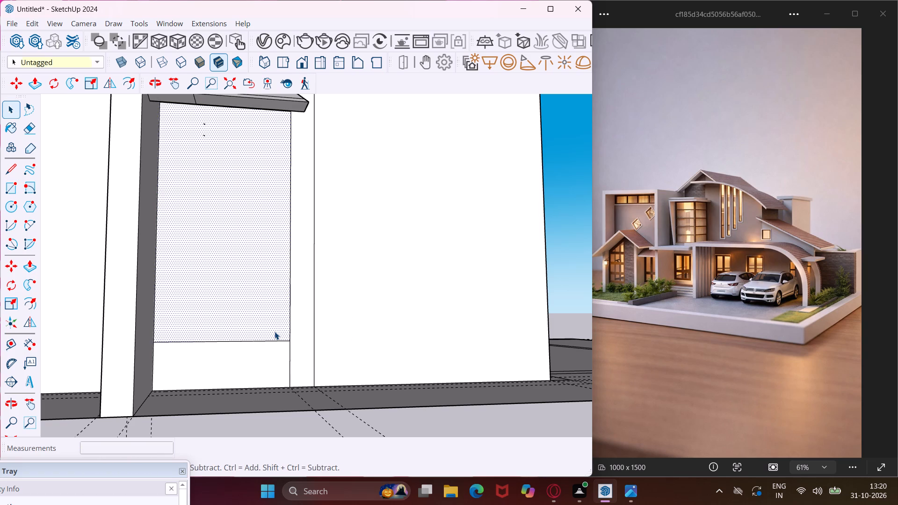
key("m")
left_click(275, 332)
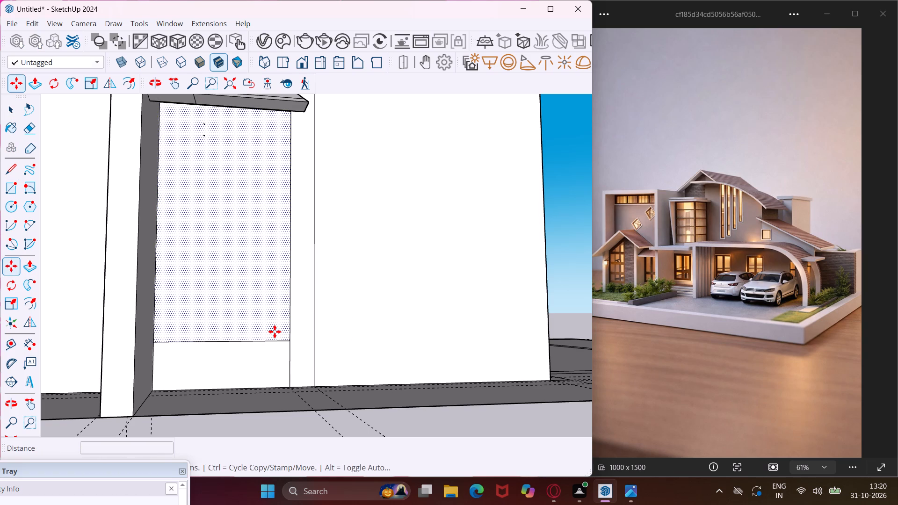
scroll(284, 328, "down", 11)
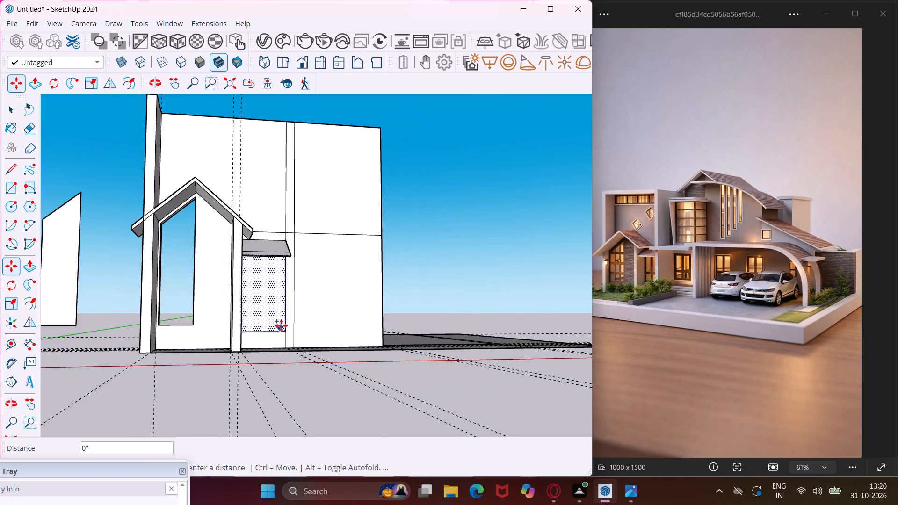
middle_click_drag(281, 325, 296, 354)
scroll(288, 344, "down", 8)
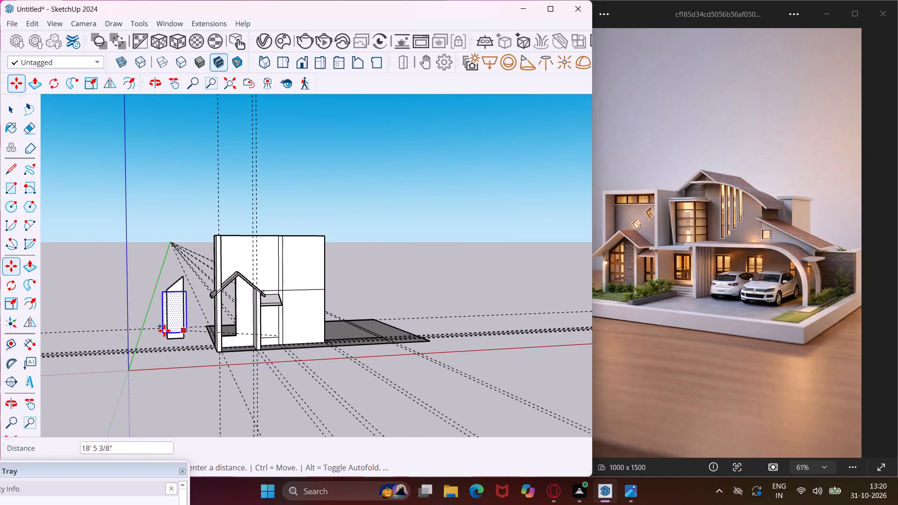
scroll(152, 335, "up", 2)
left_click(152, 335)
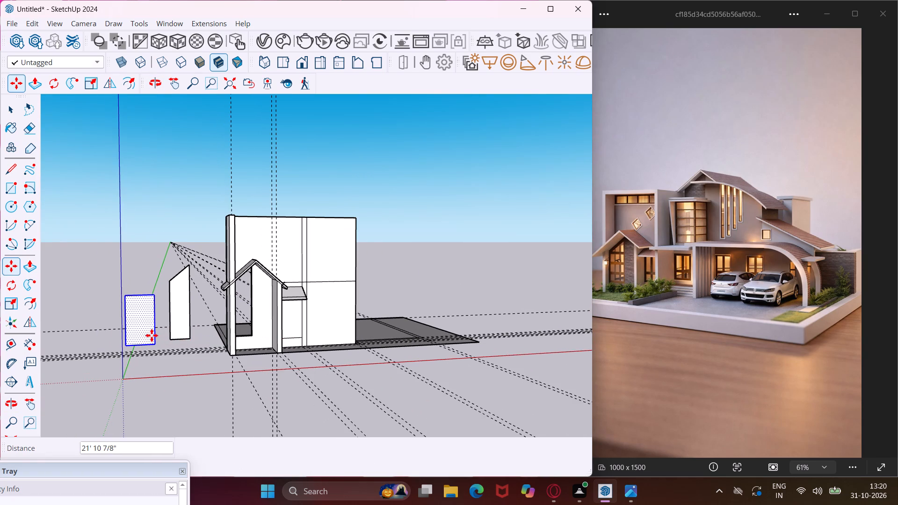
key("Escape")
key("space")
Push the rectangular face under the canopy back through the wall to cut the window opening.
scroll(296, 318, "up", 10)
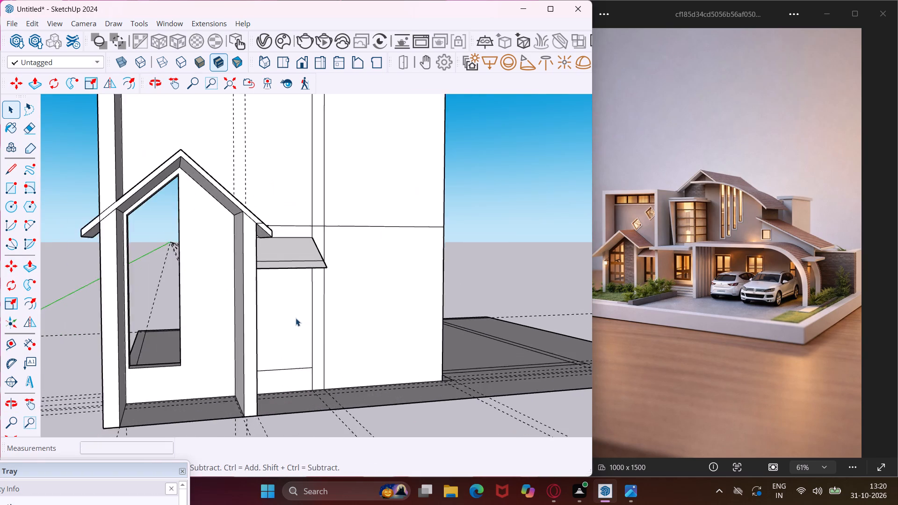
left_click(296, 318)
key("p")
left_click(296, 318)
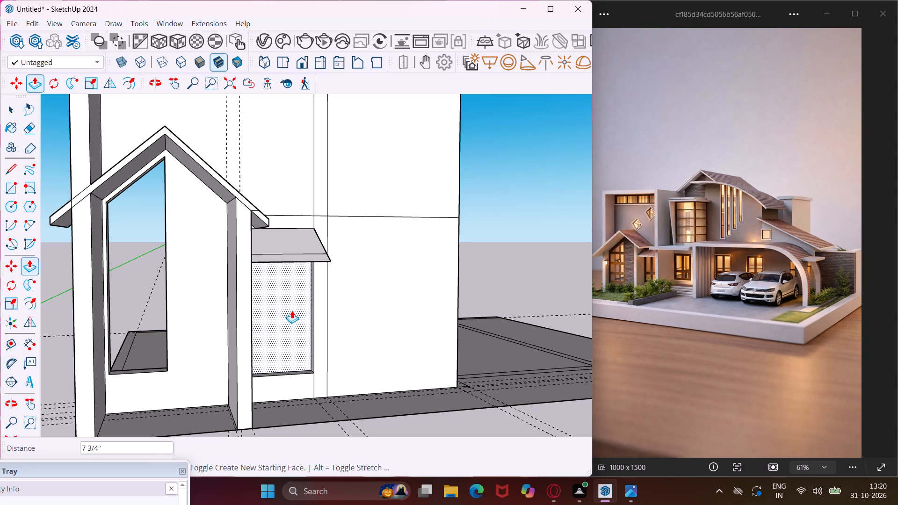
left_click(290, 307)
key("Escape")
key("space")
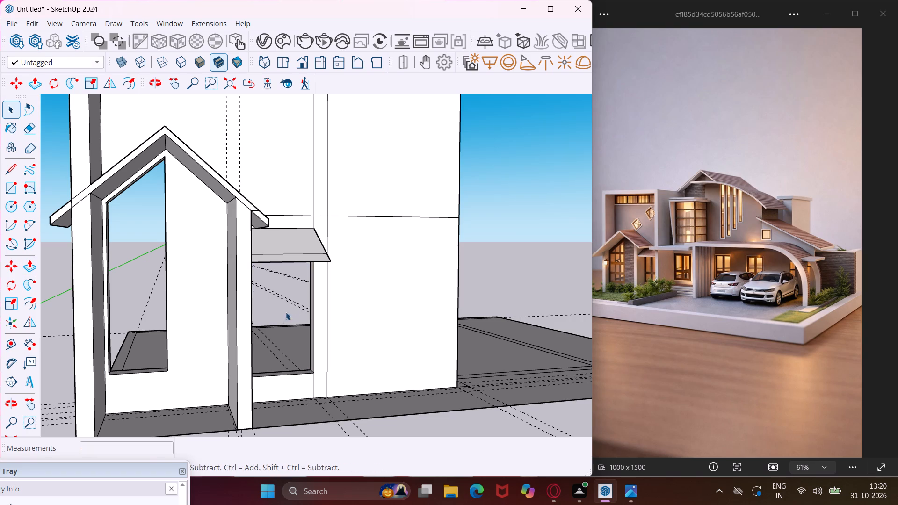
Pull the lower part of the narrow vertical strip beside the opening out 4', flush with the gable's front post.
scroll(284, 319, "down", 4)
scroll(318, 327, "up", 8)
left_click(289, 346)
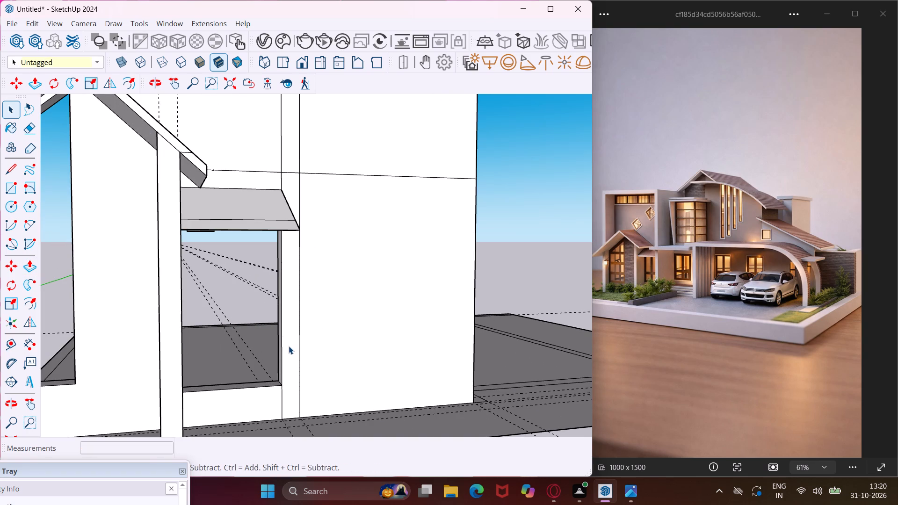
key("p")
left_click(289, 346)
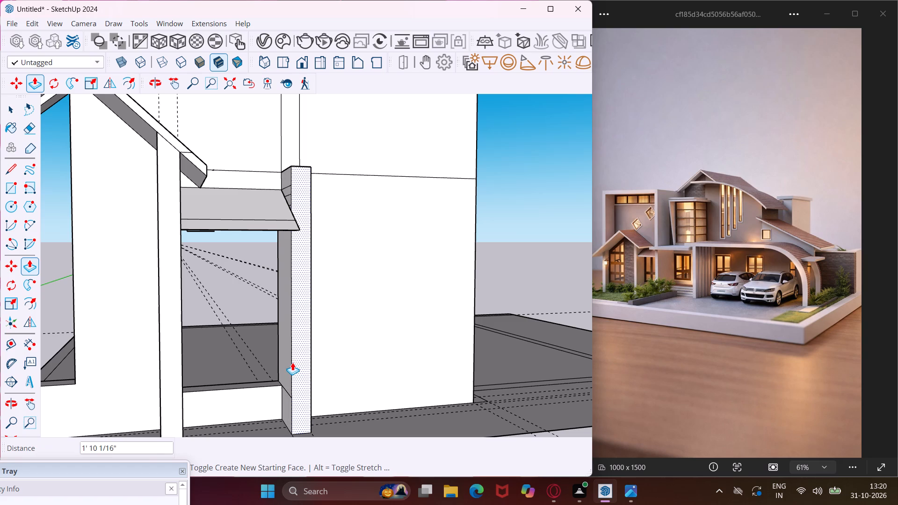
left_click(173, 377)
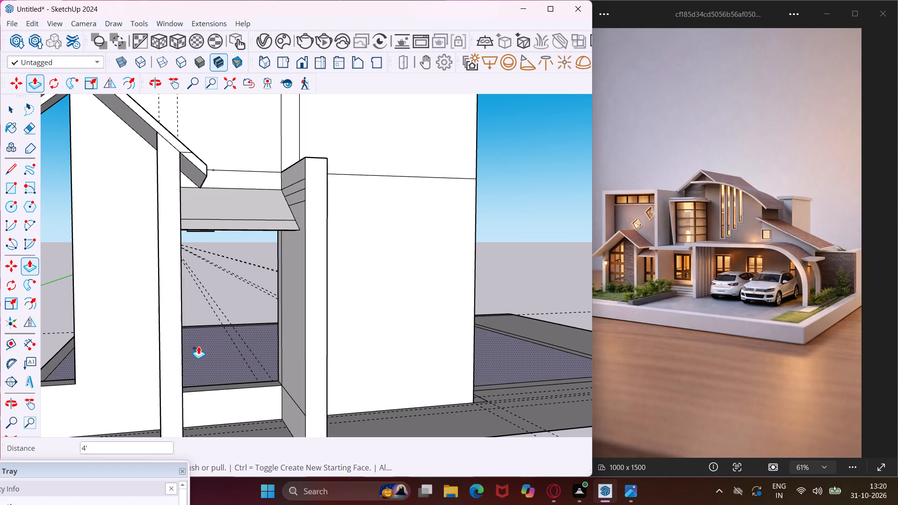
Pull the upper part of the narrow vertical strip out 4', flush with the lower part already projecting.
scroll(198, 346, "down", 5)
scroll(253, 231, "up", 2)
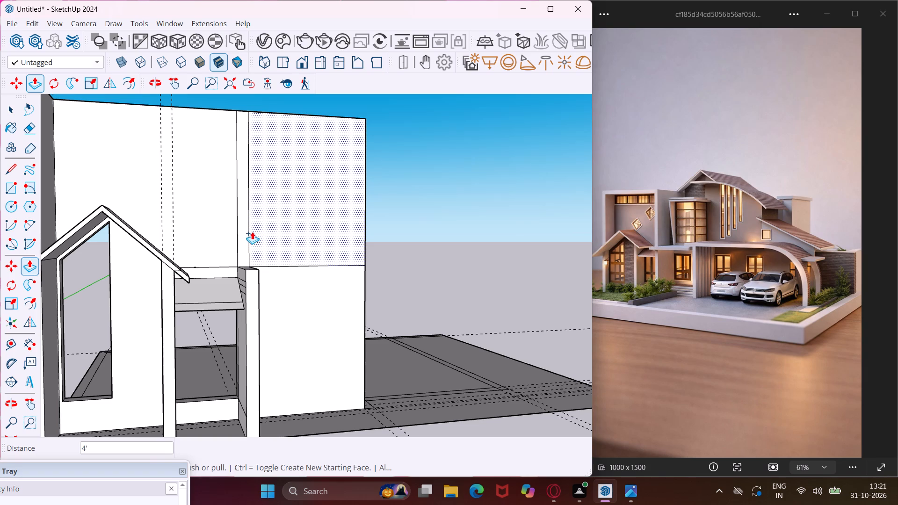
left_click(245, 234)
left_click(249, 281)
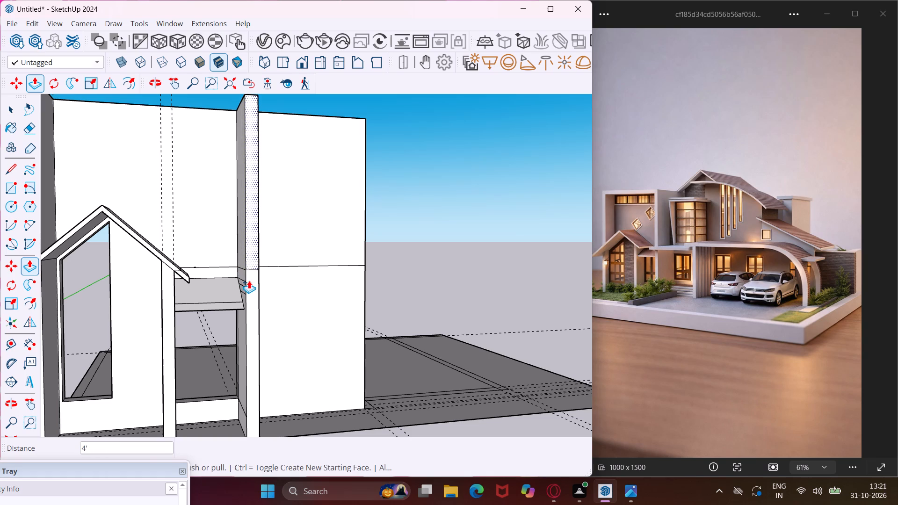
key("Escape")
key("space")
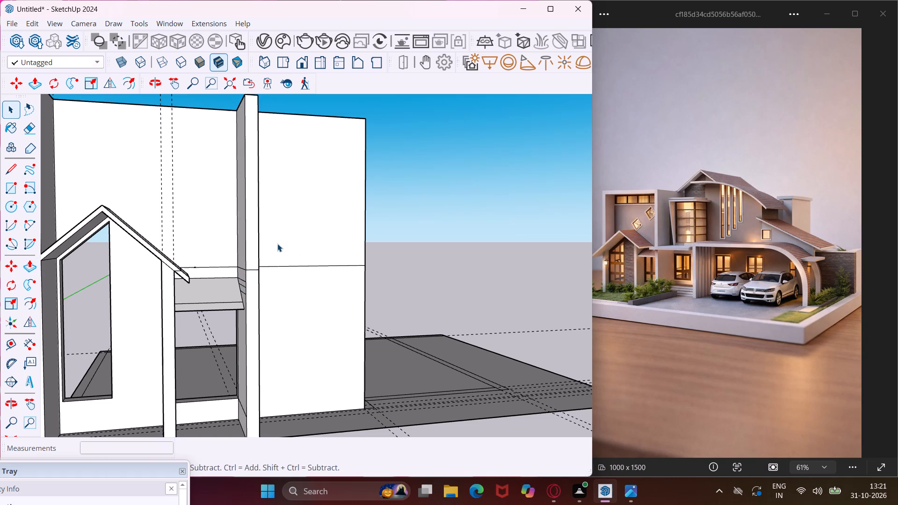
Raise the top faces of both projecting side walls by 1'.
middle_click_drag(277, 244, 526, 380)
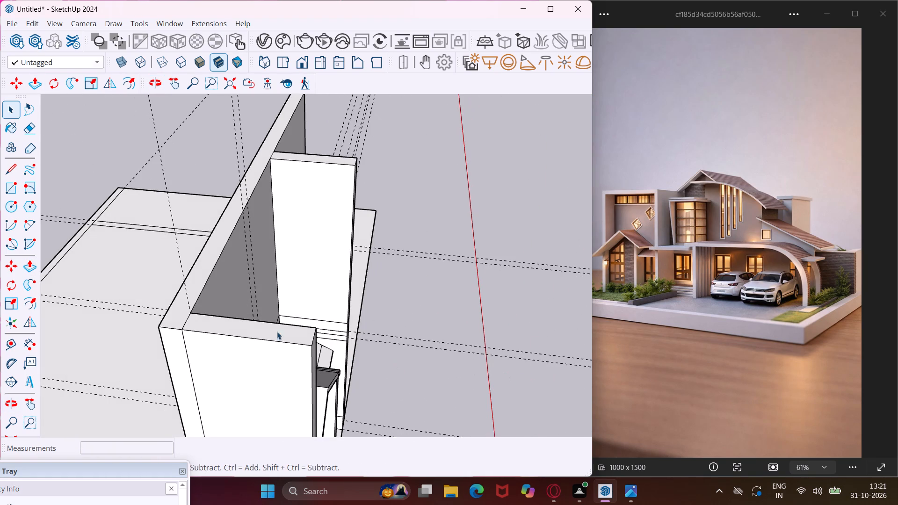
scroll(209, 325, "up", 4)
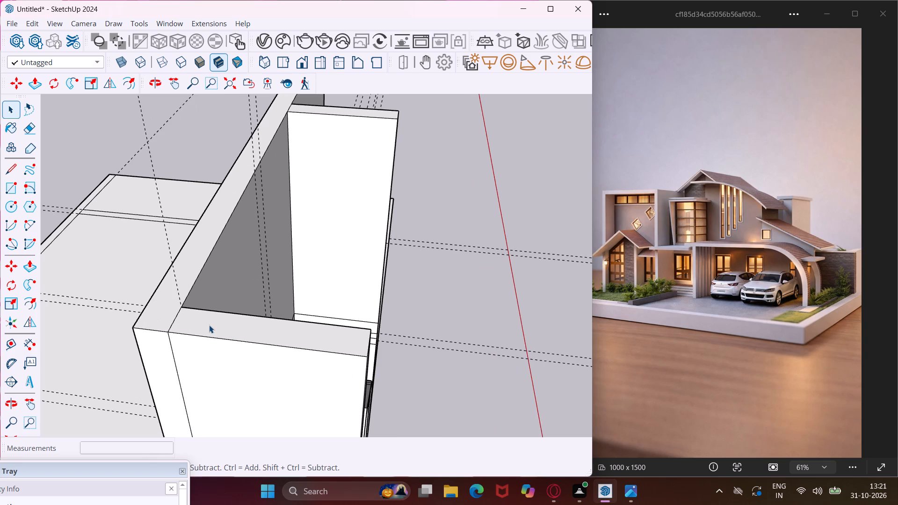
left_click(209, 325)
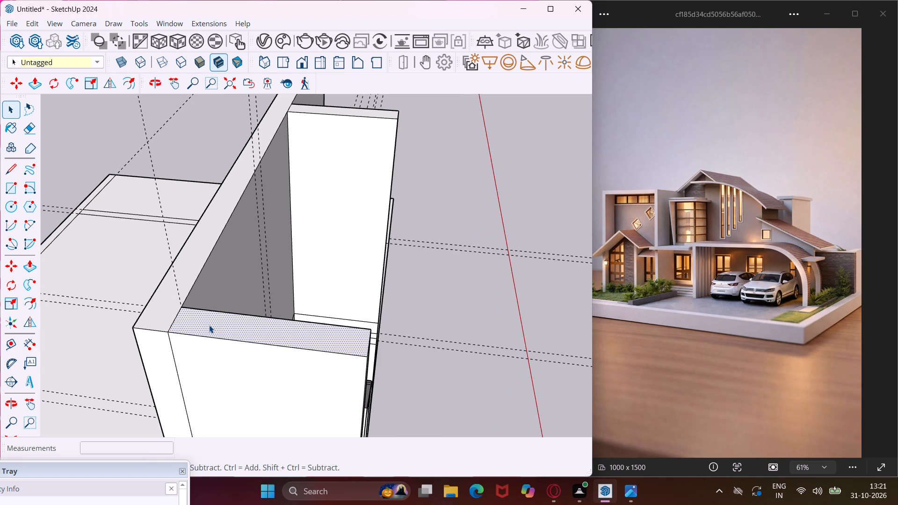
key("p")
left_click(209, 325)
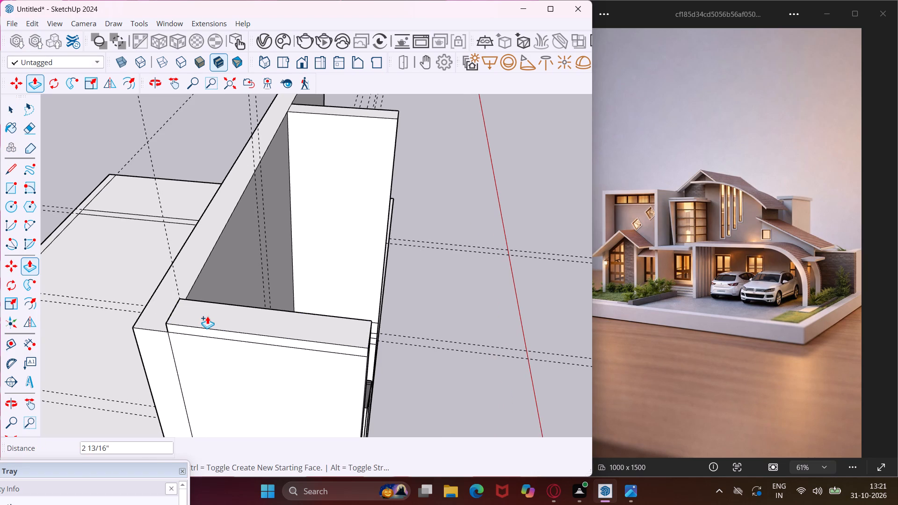
key("6")
key("BackSpace")
type("1'")
key("Return")
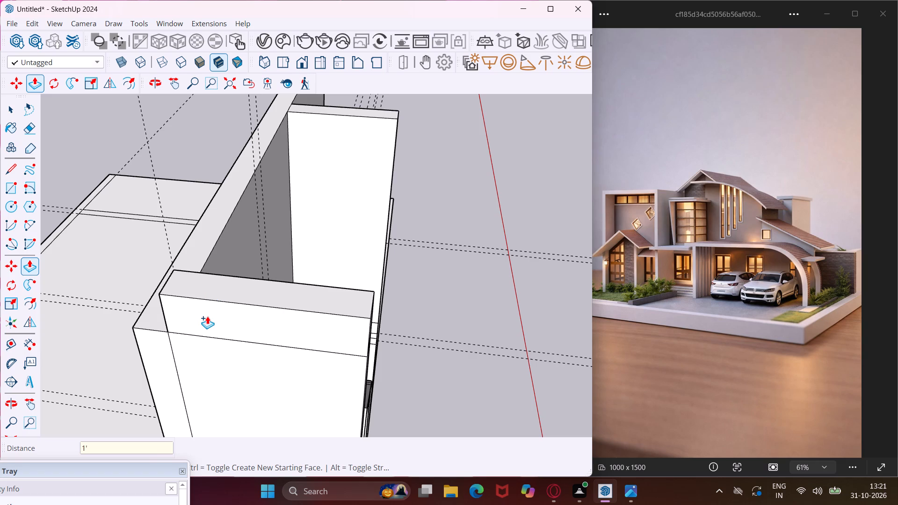
scroll(372, 113, "up", 4)
double_click(372, 113)
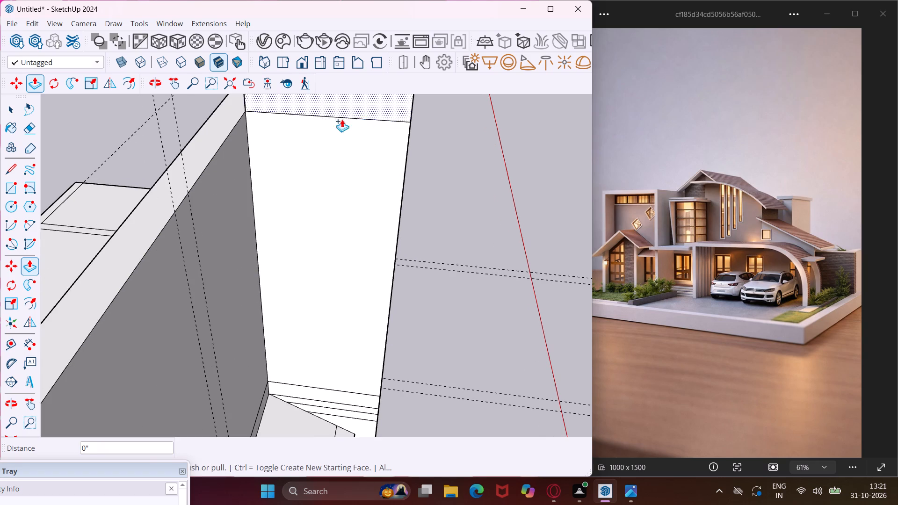
Extend the raised block's inner face 10' 9" across to the opposite side wall, forming a beam over the recess.
scroll(236, 180, "down", 6)
middle_click_drag(242, 248, 84, 257)
scroll(295, 128, "up", 1)
left_click(295, 128)
scroll(264, 136, "down", 6)
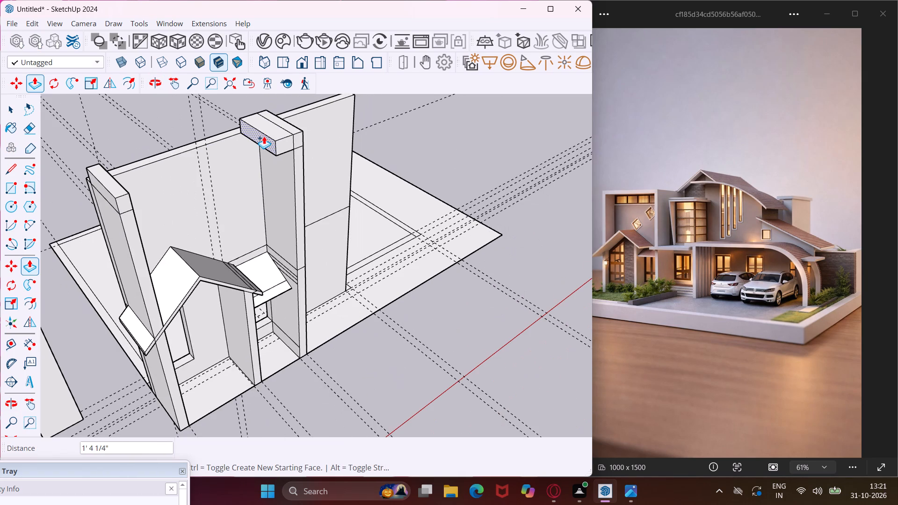
left_click(130, 199)
key("Escape")
key("space")
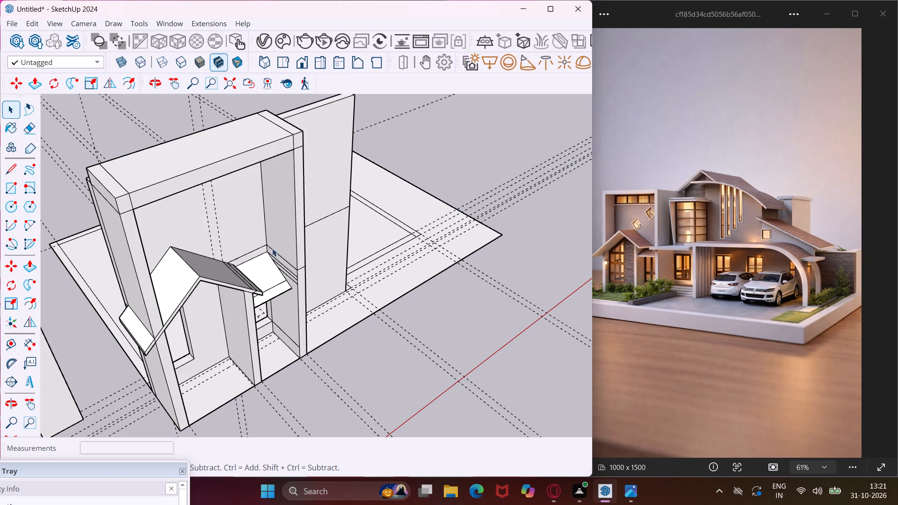
Draw a 10' 9" horizontal line across the recessed upper wall, a short distance below the top beam.
scroll(266, 265, "down", 2)
middle_click_drag(267, 278, 230, 193)
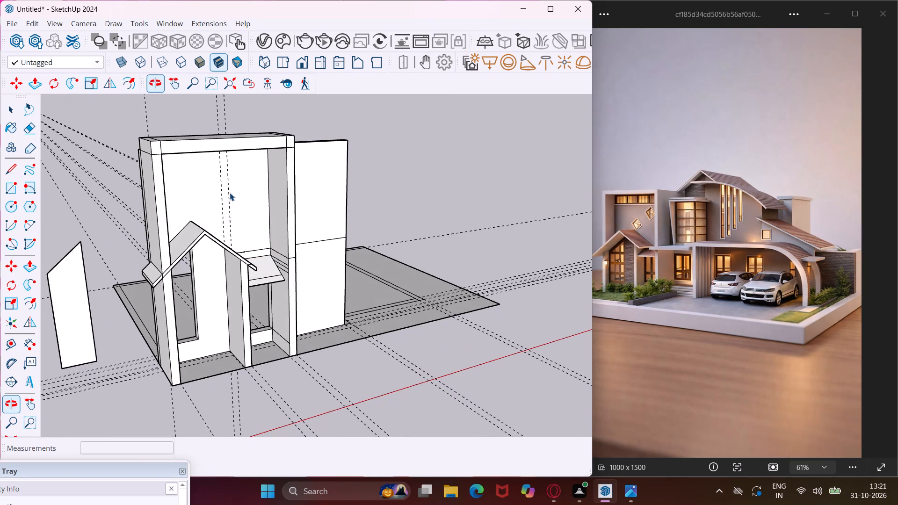
scroll(214, 177, "up", 5)
middle_click_drag(209, 174, 209, 137)
scroll(209, 174, "up", 1)
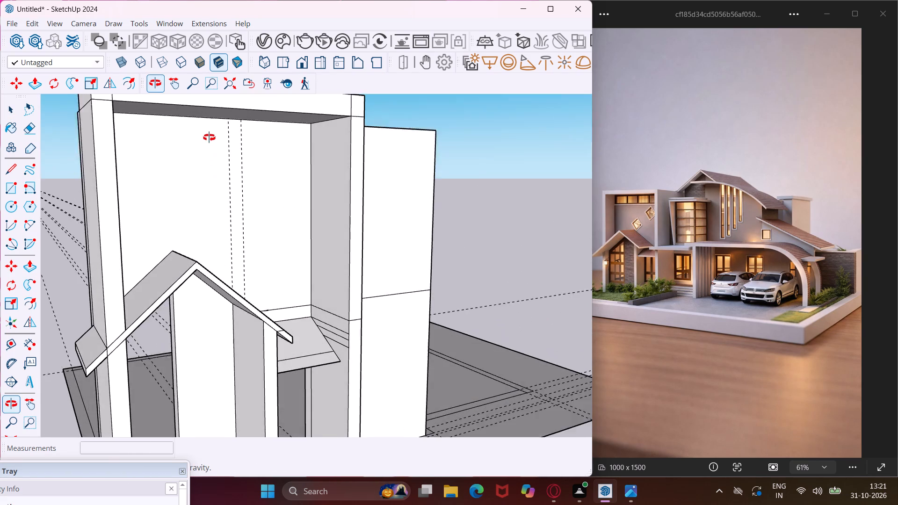
middle_click_drag(209, 137, 209, 132)
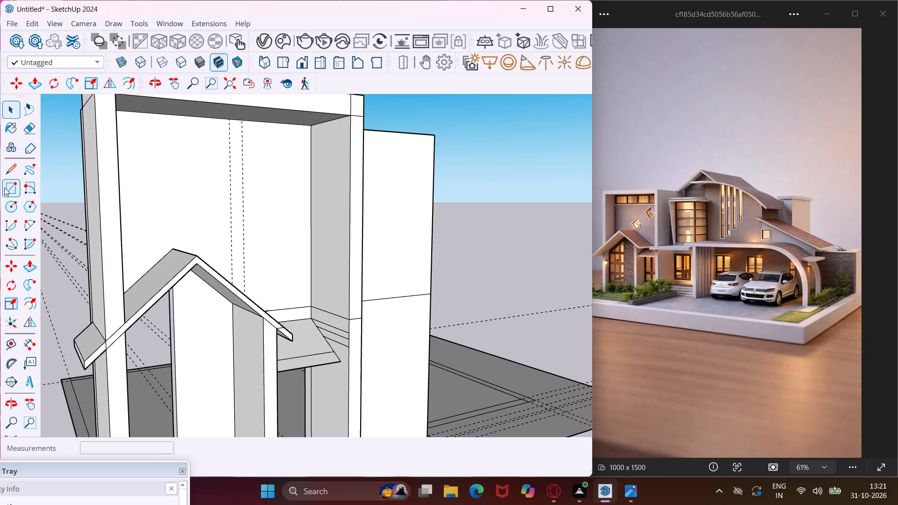
left_click(4, 172)
middle_click_drag(162, 173, 108, 187)
scroll(116, 158, "up", 3)
scroll(117, 161, "down", 3)
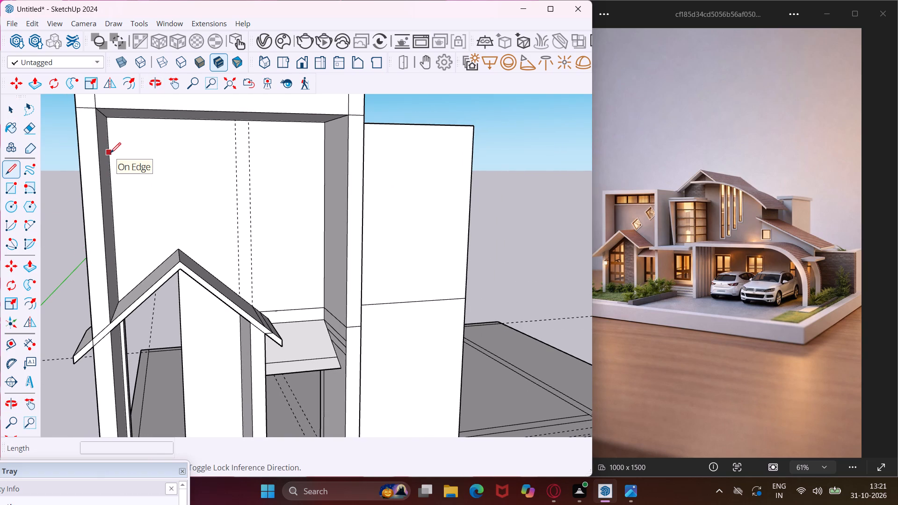
left_click(110, 160)
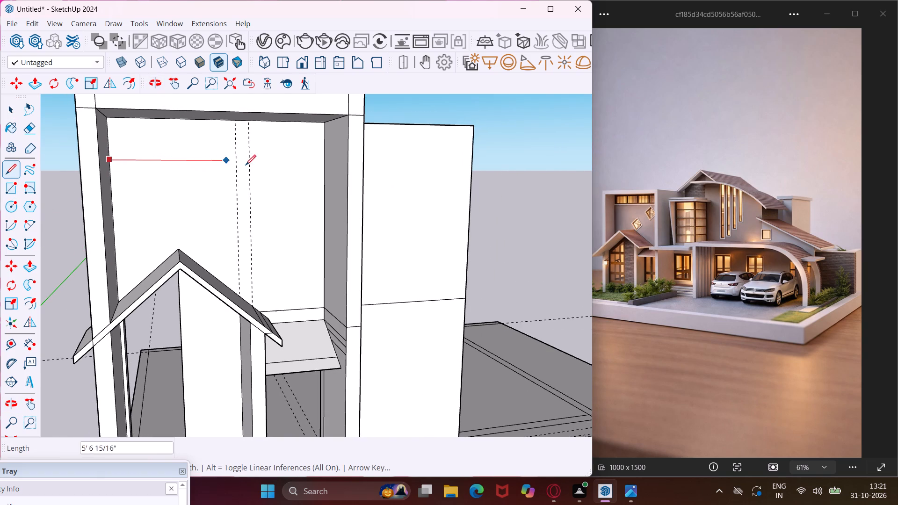
left_click(322, 160)
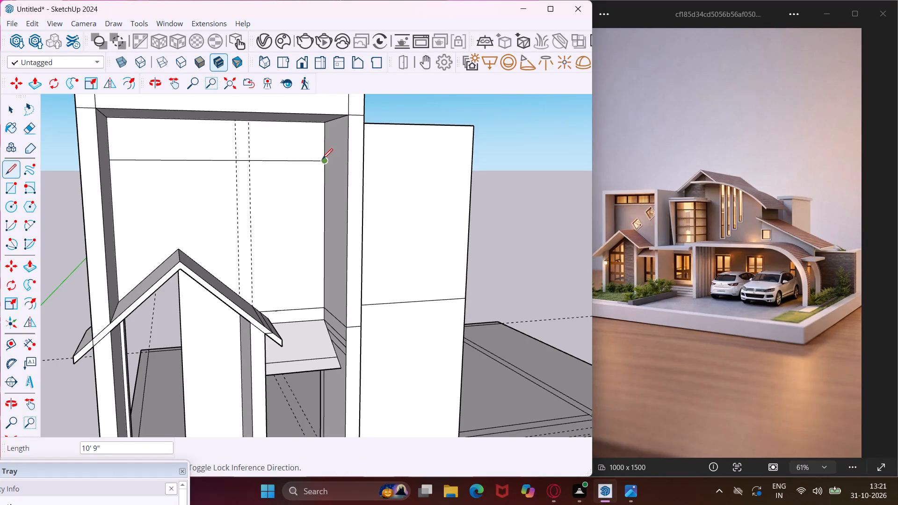
Copy the upper window band face about 16' along the red axis to the open space beside the house.
key("Escape")
key("space")
left_click(305, 146)
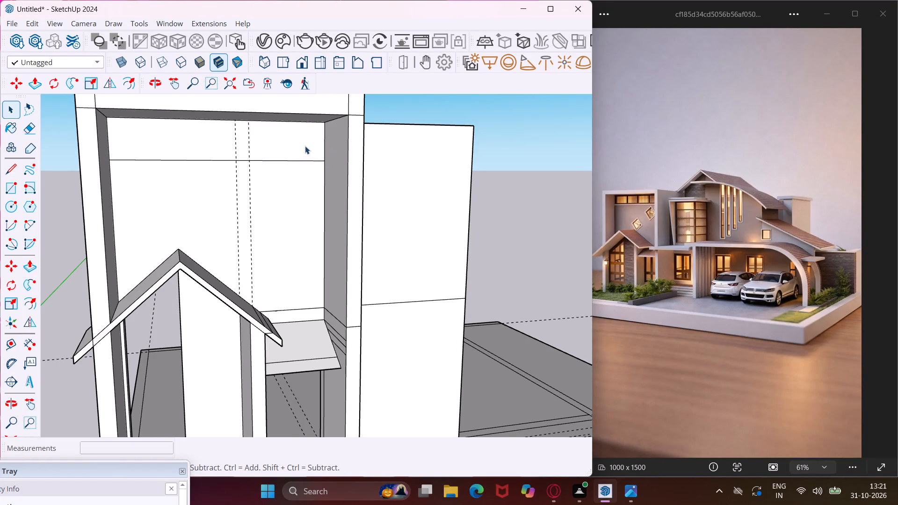
key("m")
left_click(305, 146)
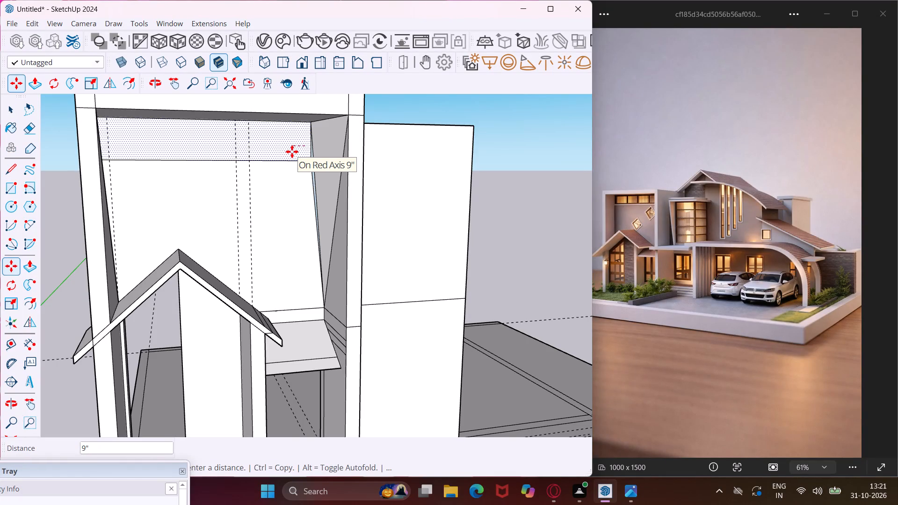
scroll(292, 151, "down", 9)
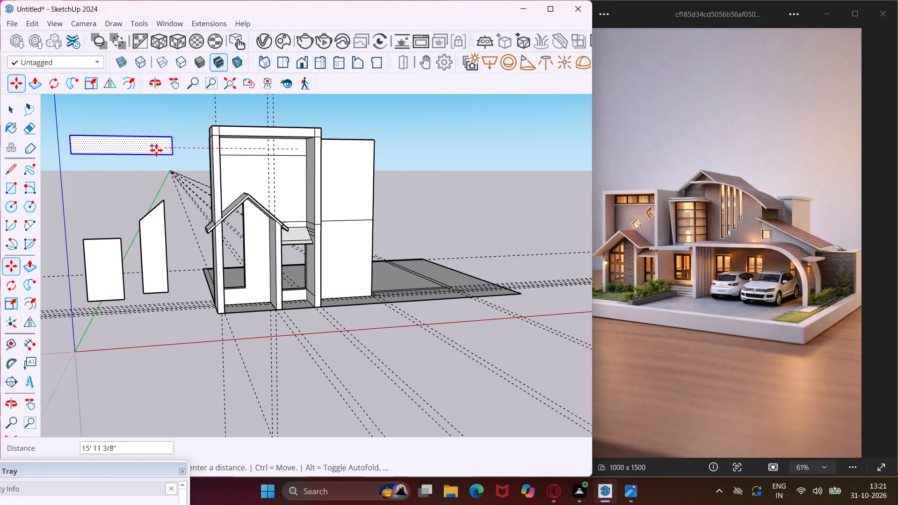
left_click(156, 150)
key("Escape")
key("space")
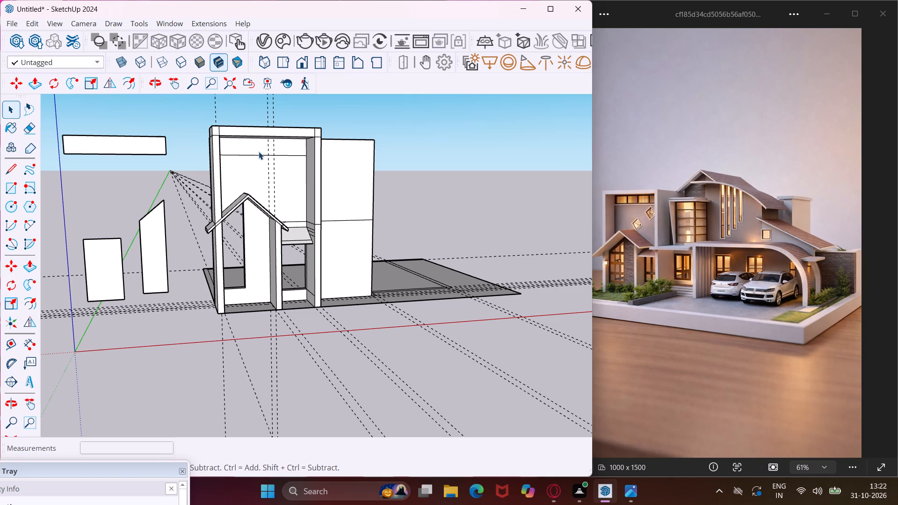
Draw two staggered rectangles on the recessed wall below the window band, about 2' 6" × 2' 3" and 2' 6" × 2' 1".
scroll(255, 147, "up", 8)
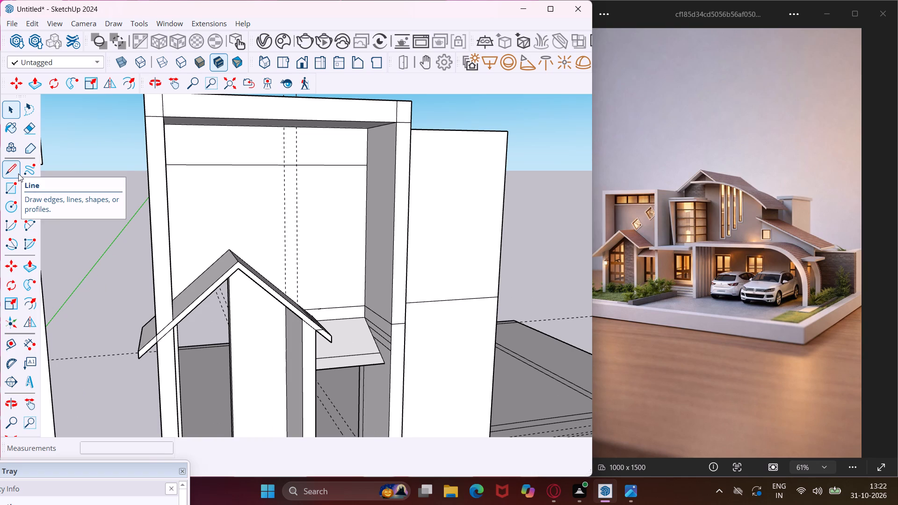
left_click(17, 186)
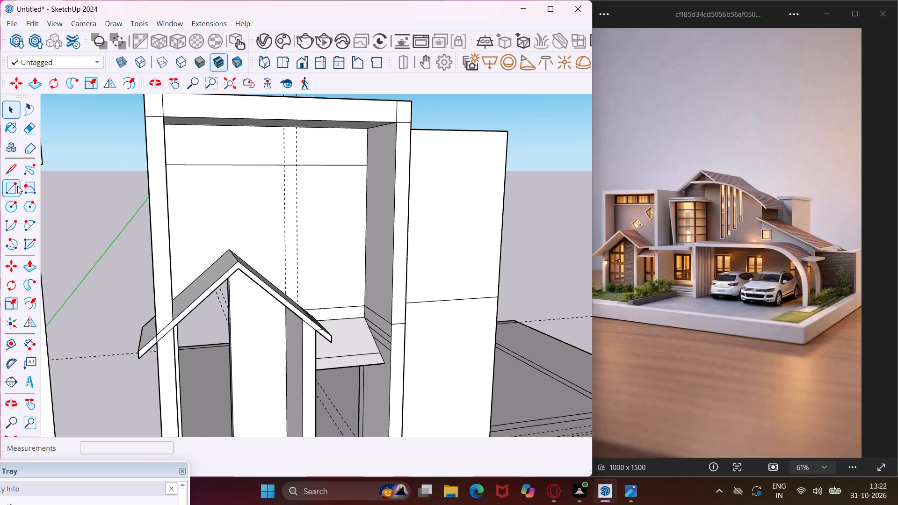
scroll(253, 187, "up", 5)
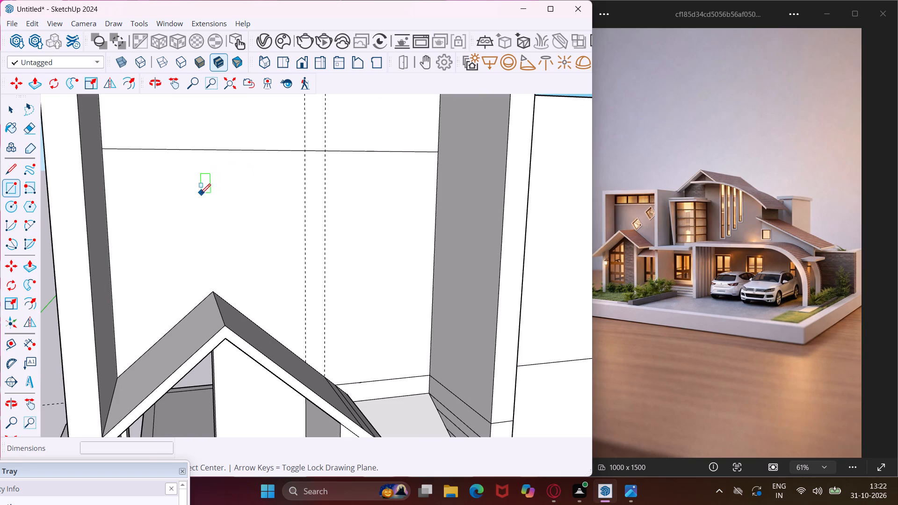
left_click(308, 171)
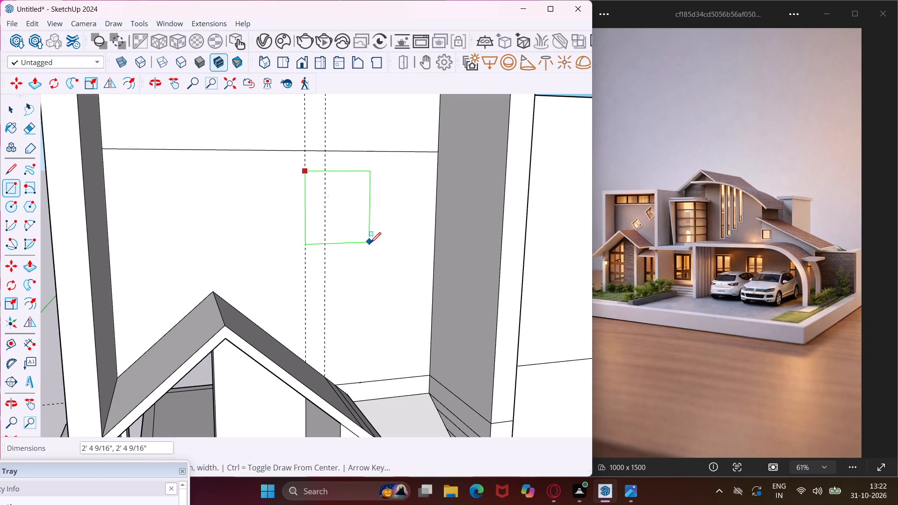
left_click(376, 238)
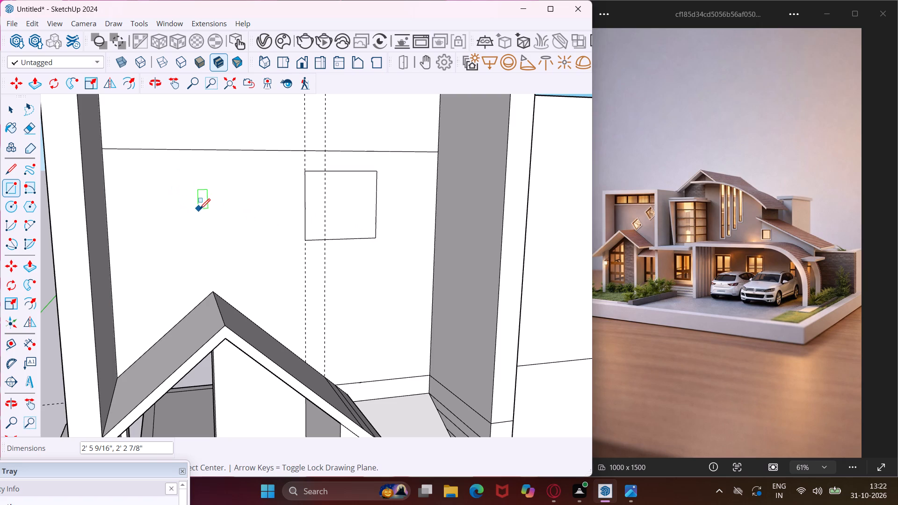
left_click(199, 209)
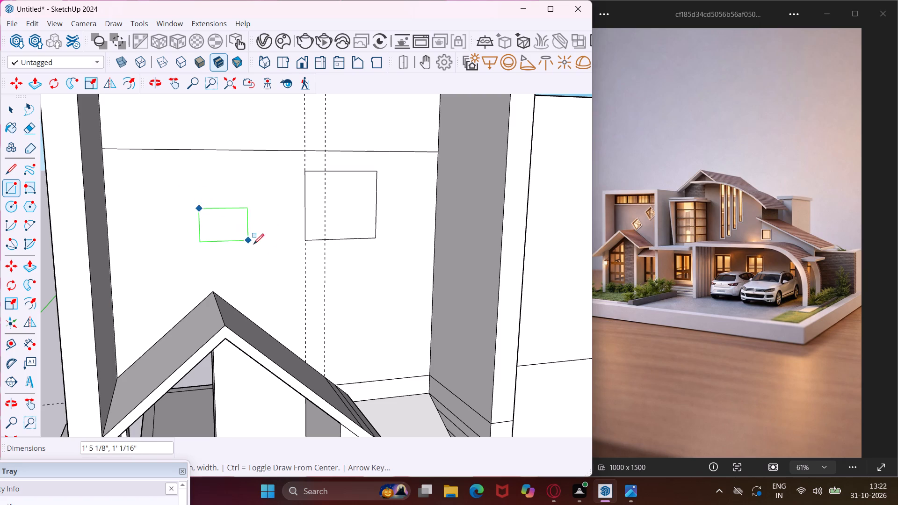
left_click(278, 271)
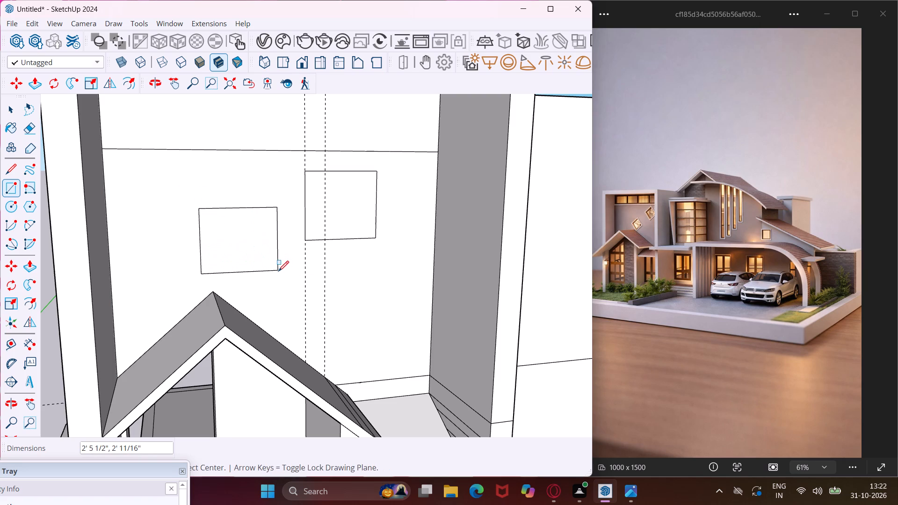
key("Escape")
key("space")
Connect the side midpoints of the lower rectangle with lines to form a diamond with sides about 1' 7".
left_click(18, 174)
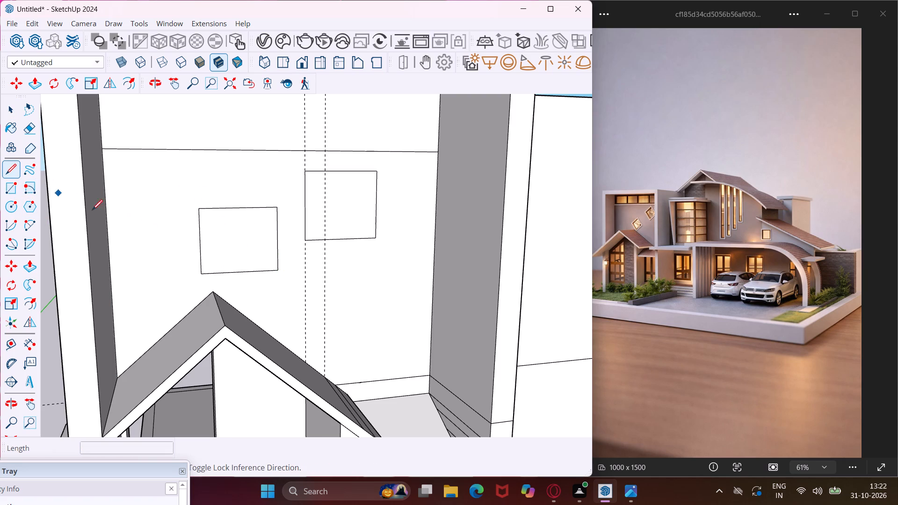
left_click(200, 241)
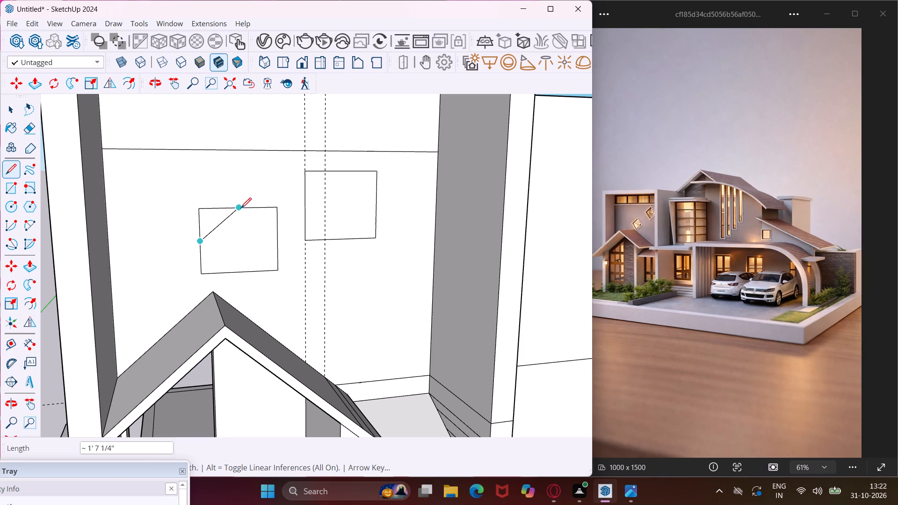
left_click(240, 208)
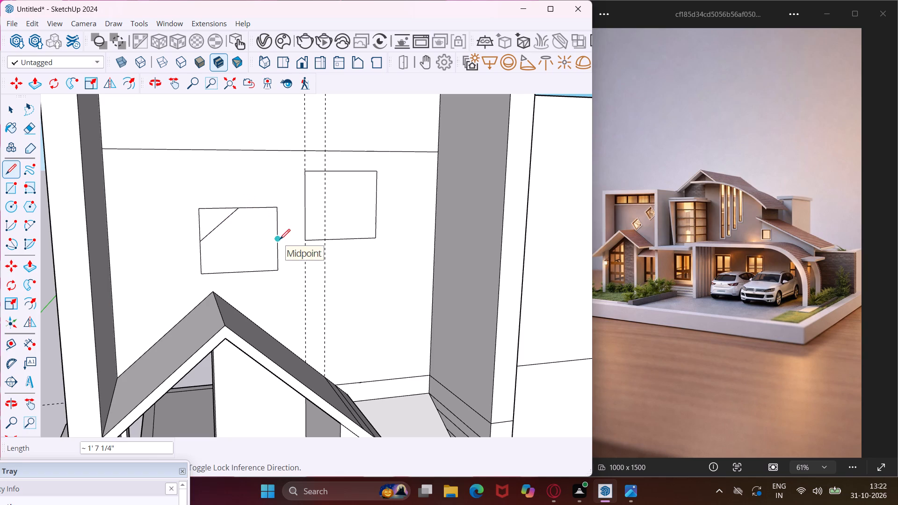
left_click(277, 240)
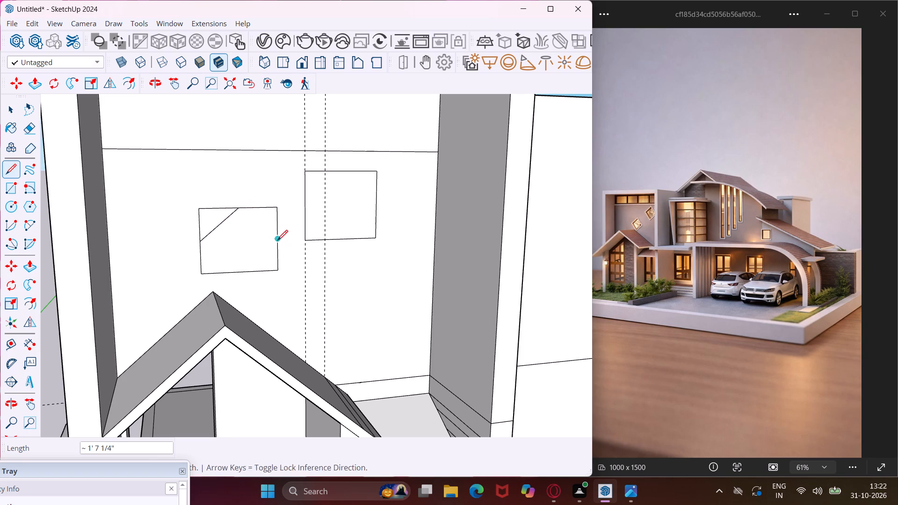
left_click(237, 207)
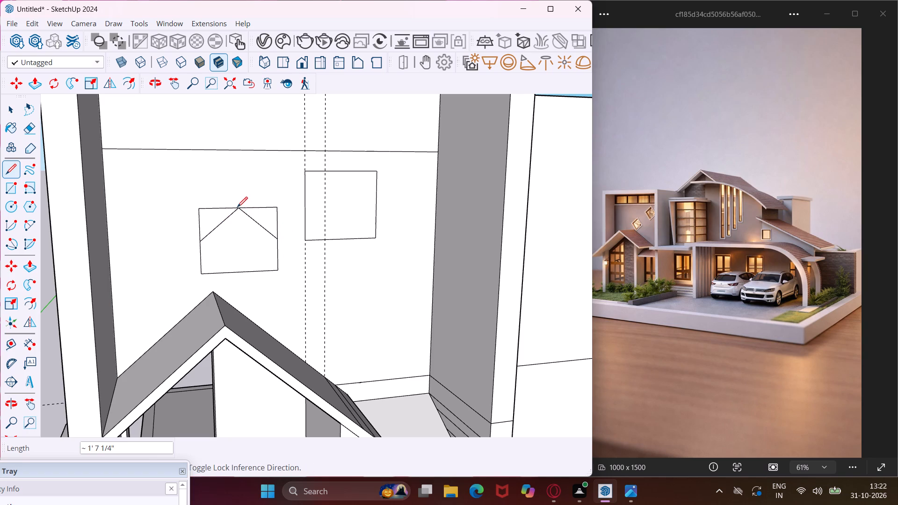
left_click(199, 242)
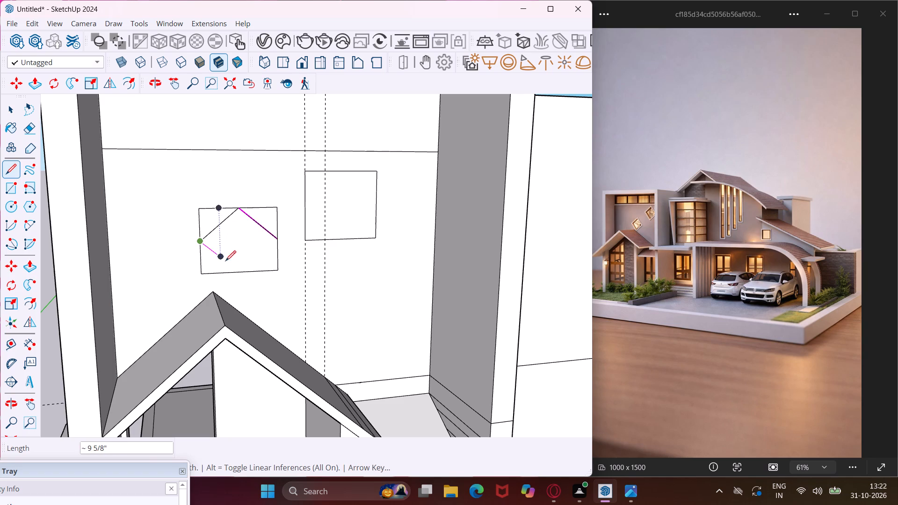
left_click(240, 271)
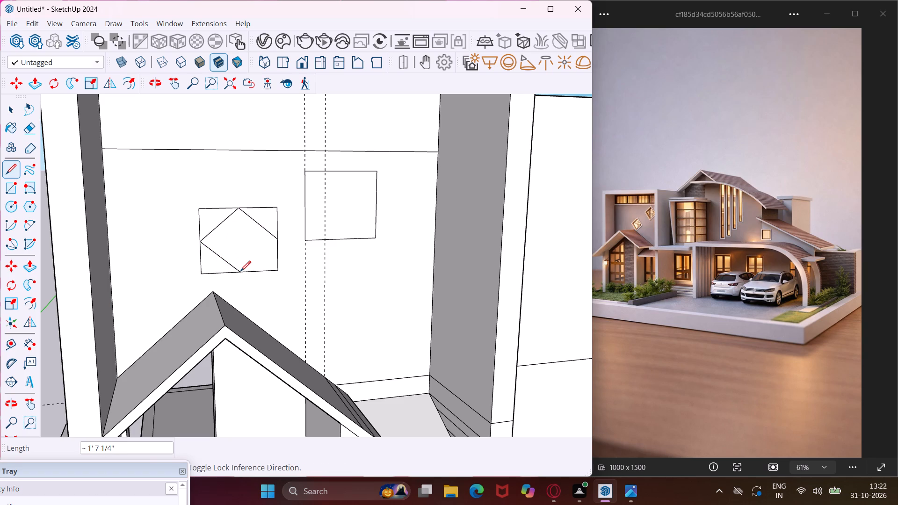
left_click(239, 271)
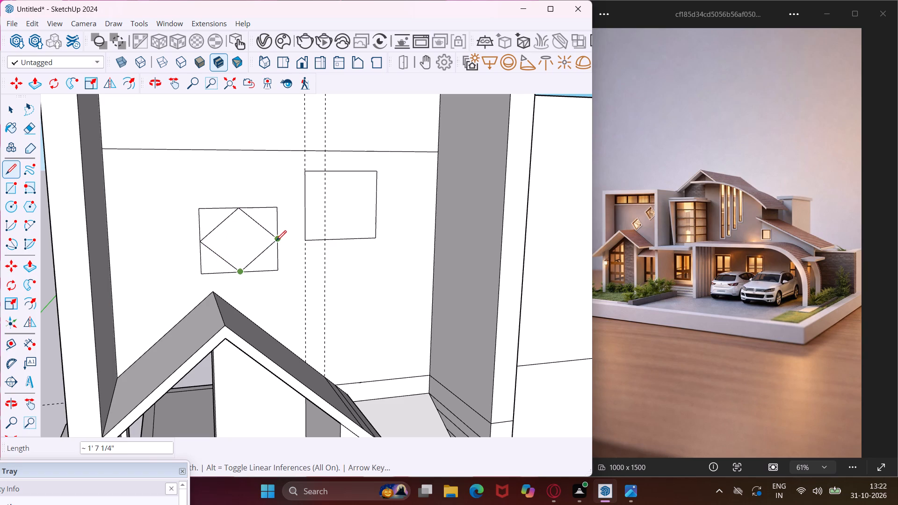
left_click(276, 240)
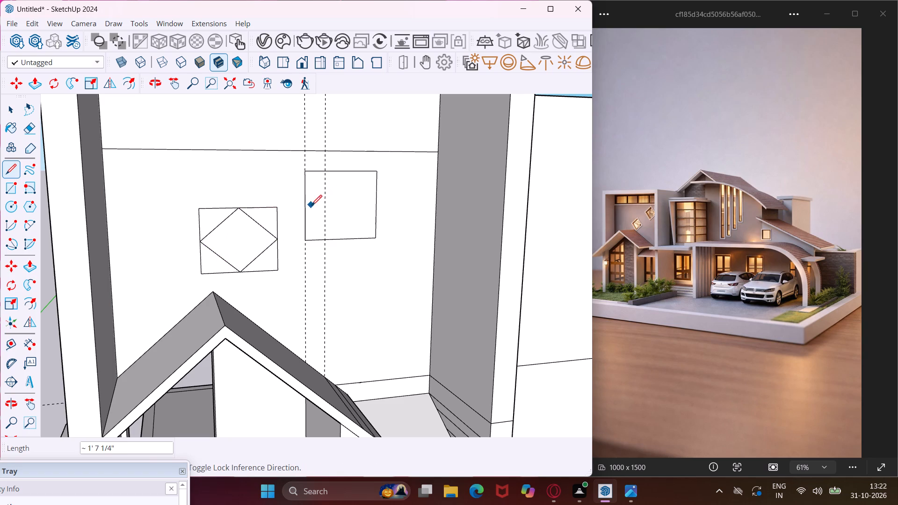
Connect the side midpoints of the upper rectangle with lines to form a diamond with sides about 1' 8".
left_click(304, 207)
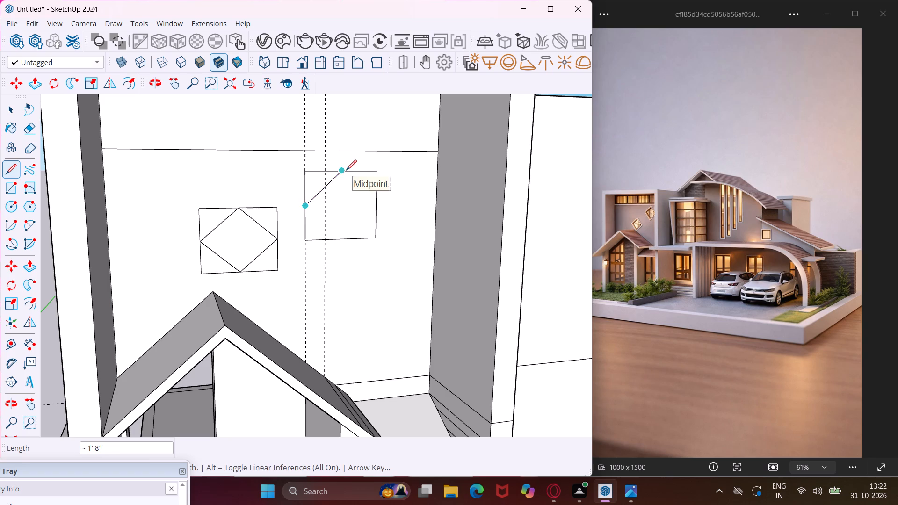
left_click(346, 170)
left_click(340, 170)
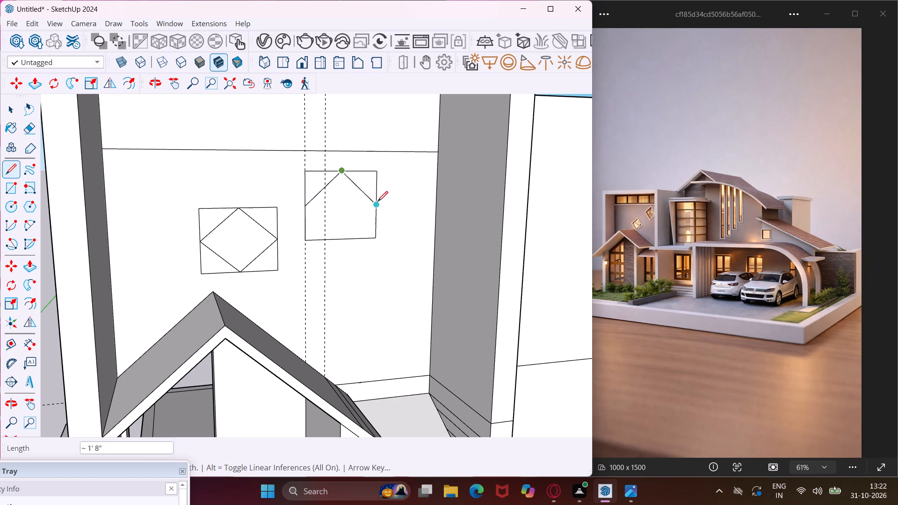
left_click(377, 202)
left_click(377, 204)
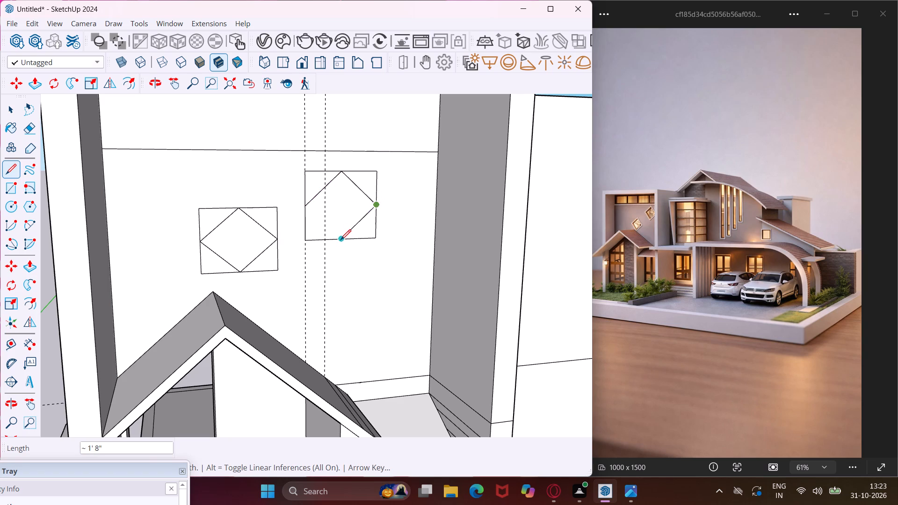
left_click(340, 240)
left_click(340, 239)
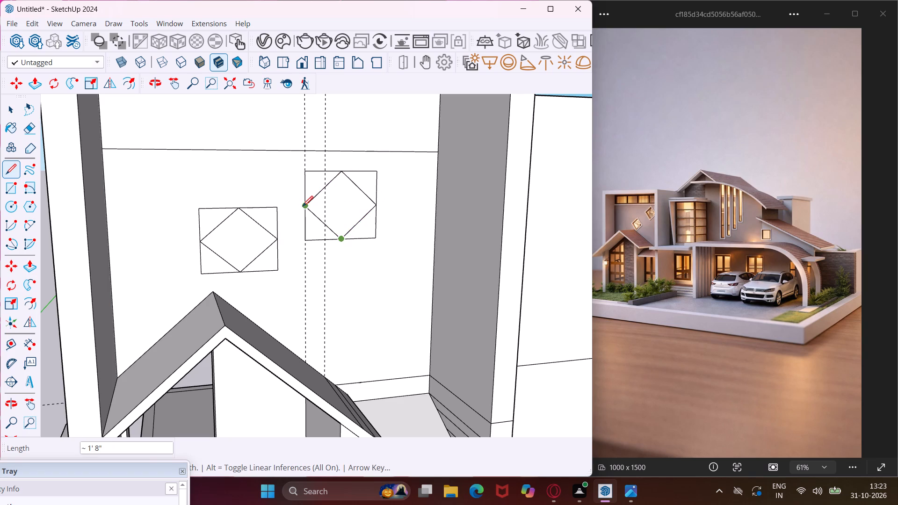
left_click(303, 206)
key("Escape")
key("space")
Erase the outer rectangle edges around both shapes, leaving only the two diamond window outlines on the recessed wall.
key("e")
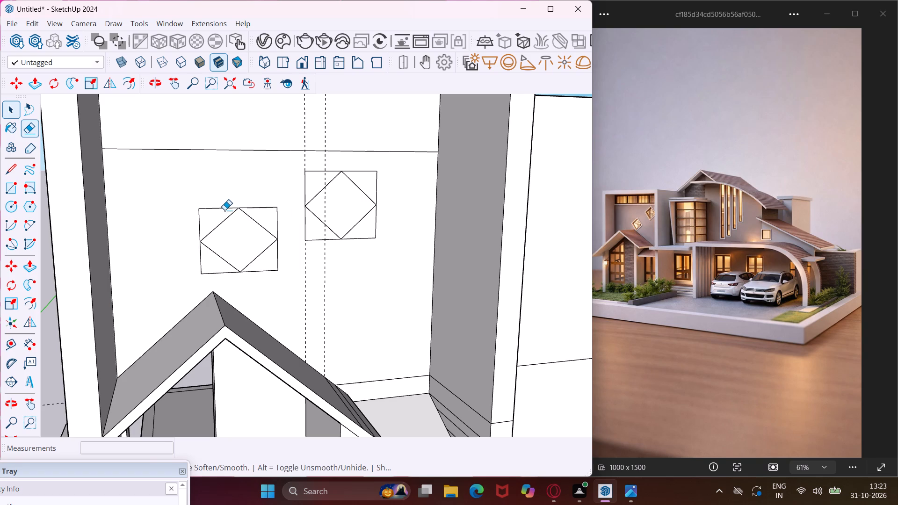
left_click_drag(217, 208, 191, 234)
left_click_drag(194, 255, 215, 274)
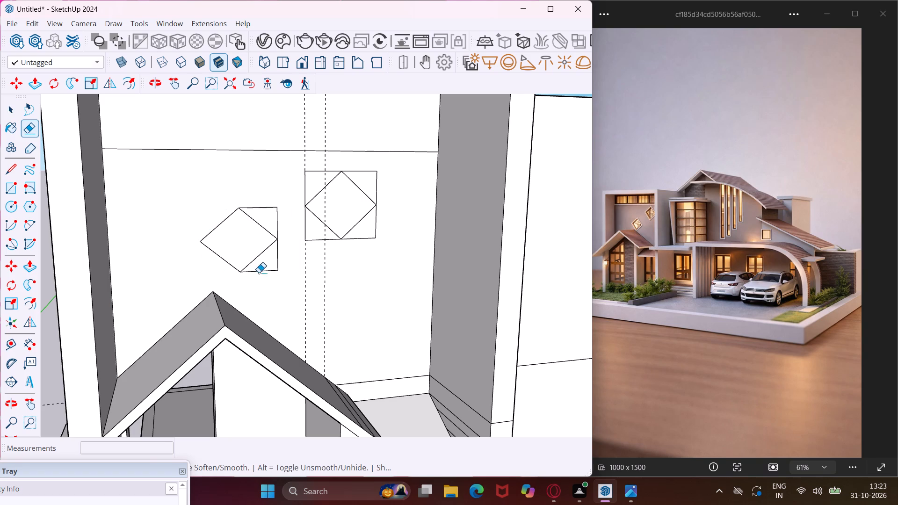
left_click(277, 261)
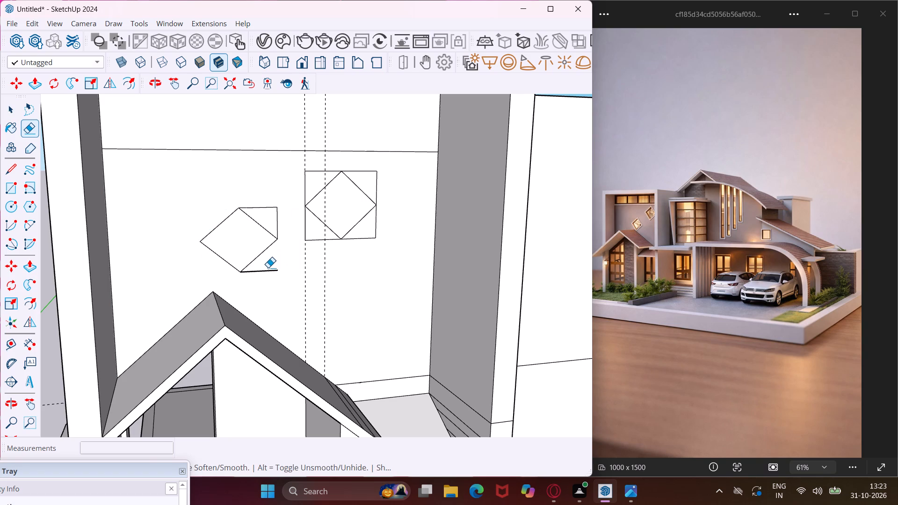
left_click(268, 269)
left_click_drag(264, 207, 278, 220)
left_click_drag(302, 187, 323, 170)
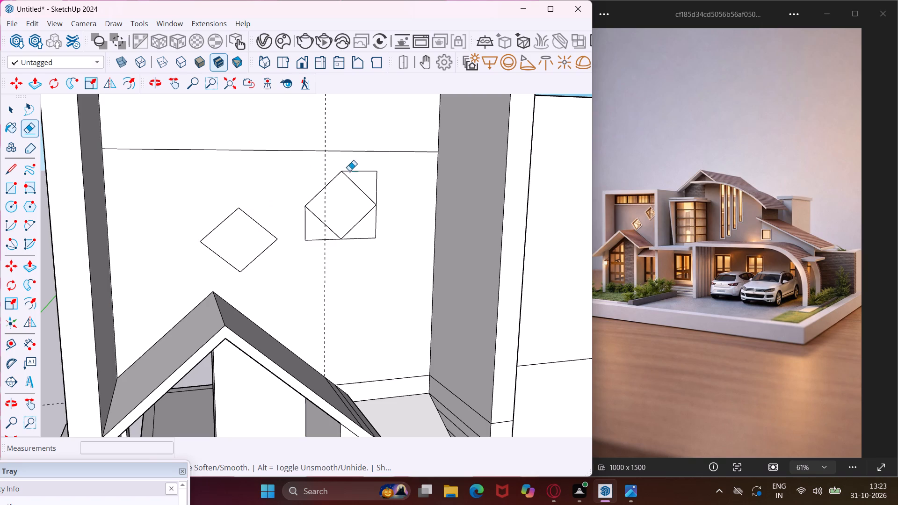
left_click_drag(359, 170, 384, 189)
left_click_drag(361, 243, 378, 223)
left_click_drag(317, 246, 317, 245)
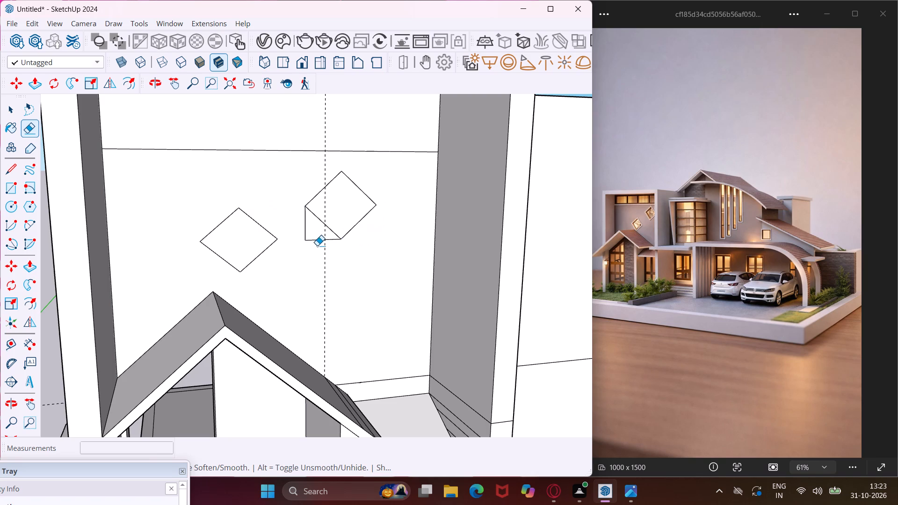
left_click_drag(317, 245, 301, 231)
scroll(299, 230, "down", 5)
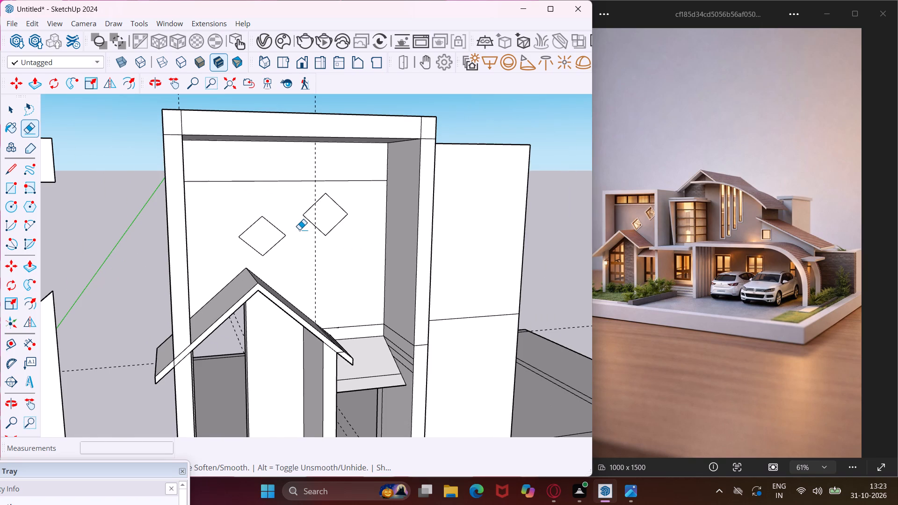
key("Escape")
key("space")
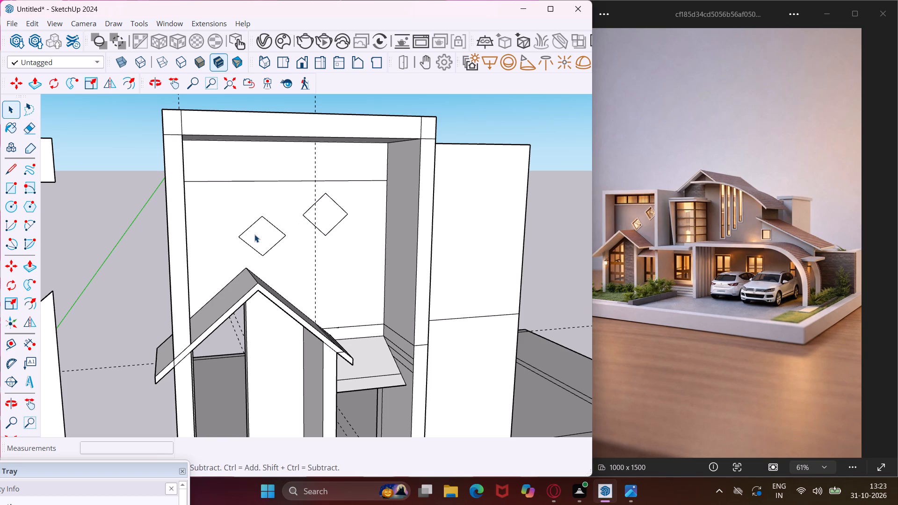
Copy the lower diamond face about 11' 3" along the red axis to the open space beside the house.
left_click(254, 234)
key("m")
left_click(254, 234)
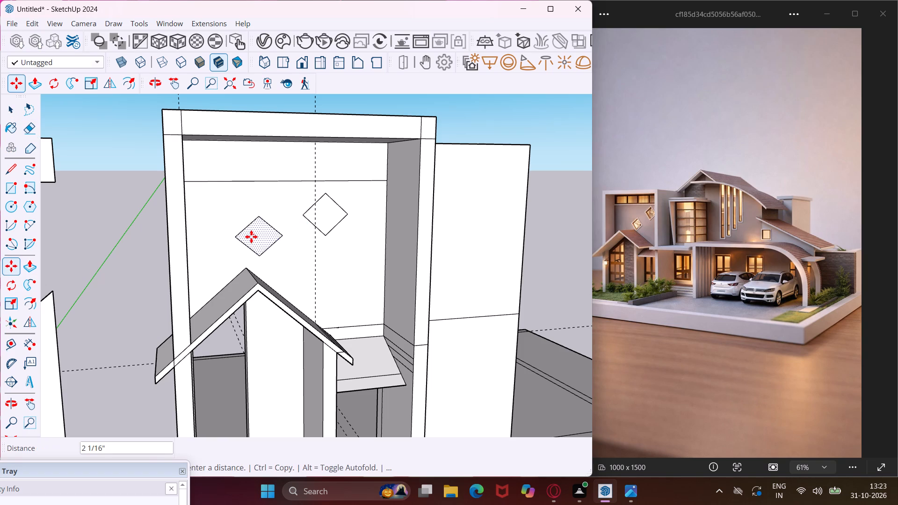
scroll(251, 237, "down", 6)
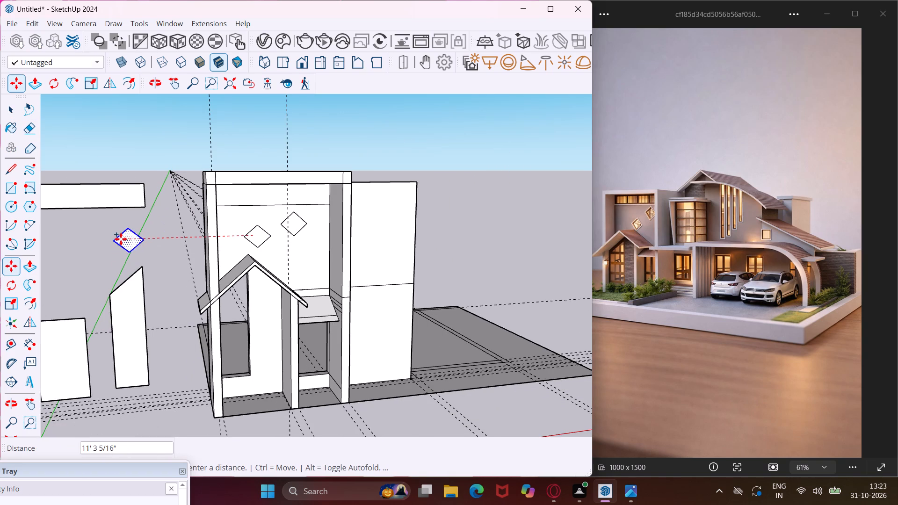
left_click(121, 239)
key("Escape")
key("space")
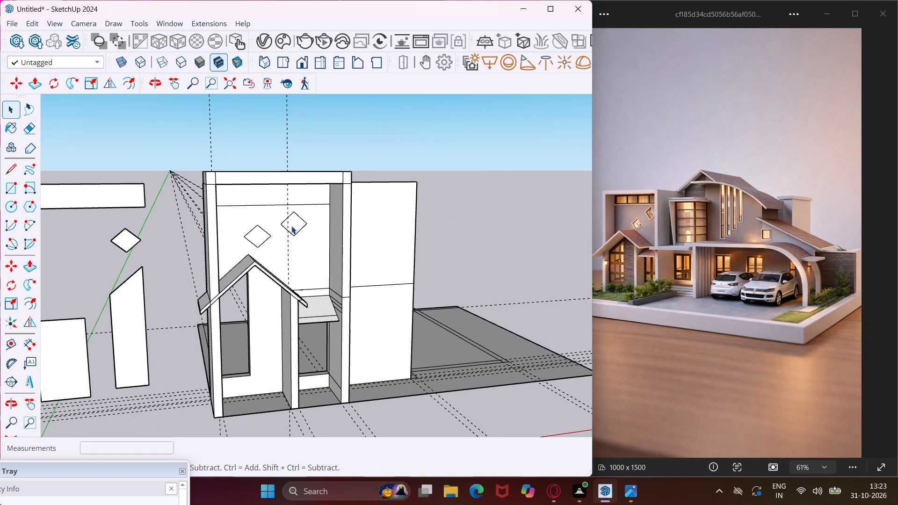
Copy the upper diamond face along the red axis to the open space beside the first diamond copy.
left_click(291, 225)
key("m")
left_click(290, 224)
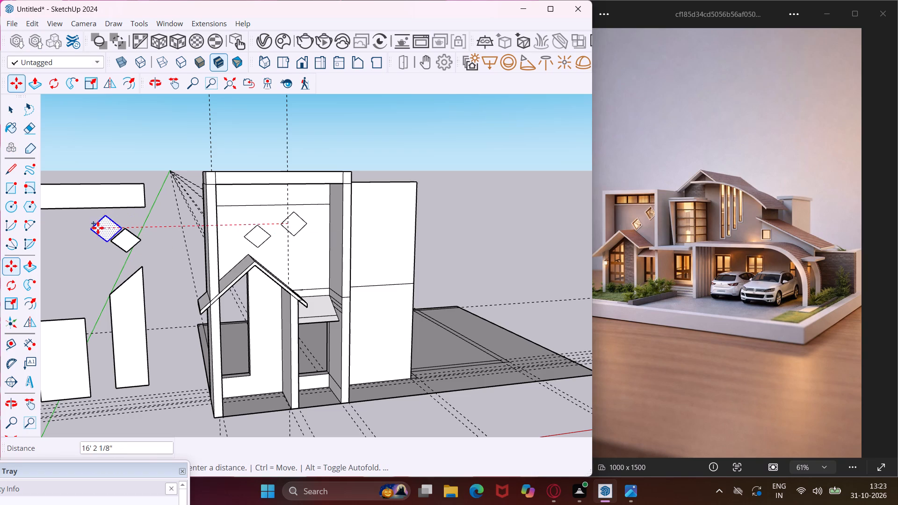
left_click(72, 233)
key("Escape")
key("space")
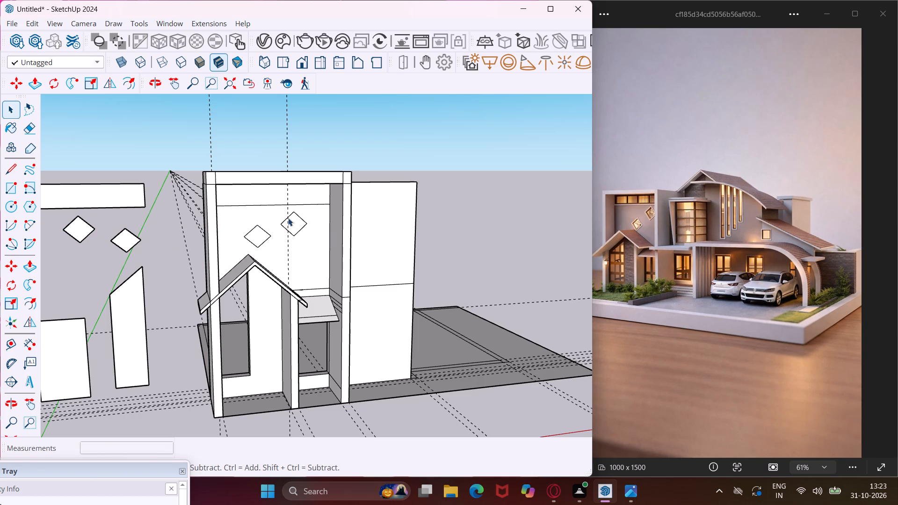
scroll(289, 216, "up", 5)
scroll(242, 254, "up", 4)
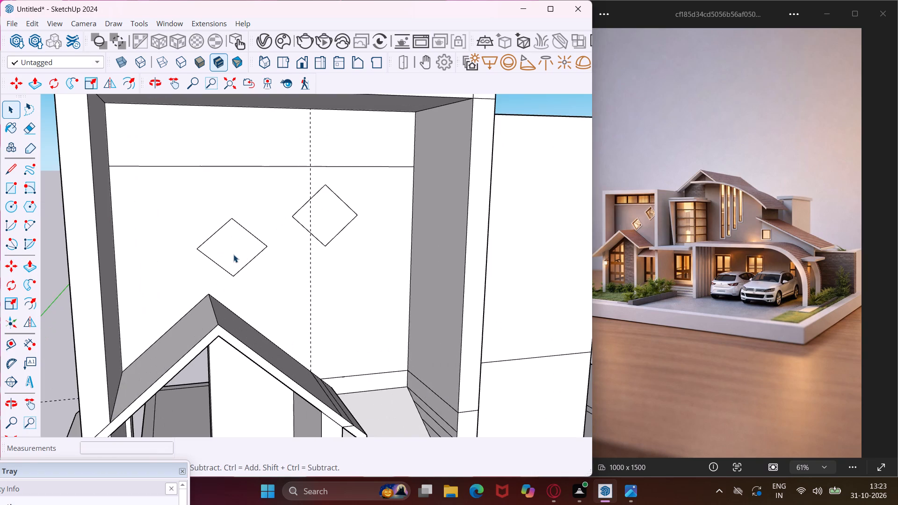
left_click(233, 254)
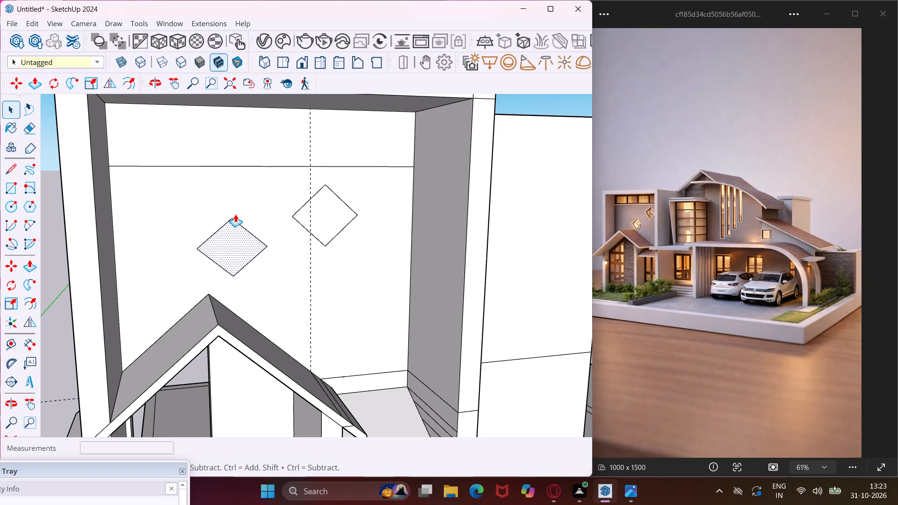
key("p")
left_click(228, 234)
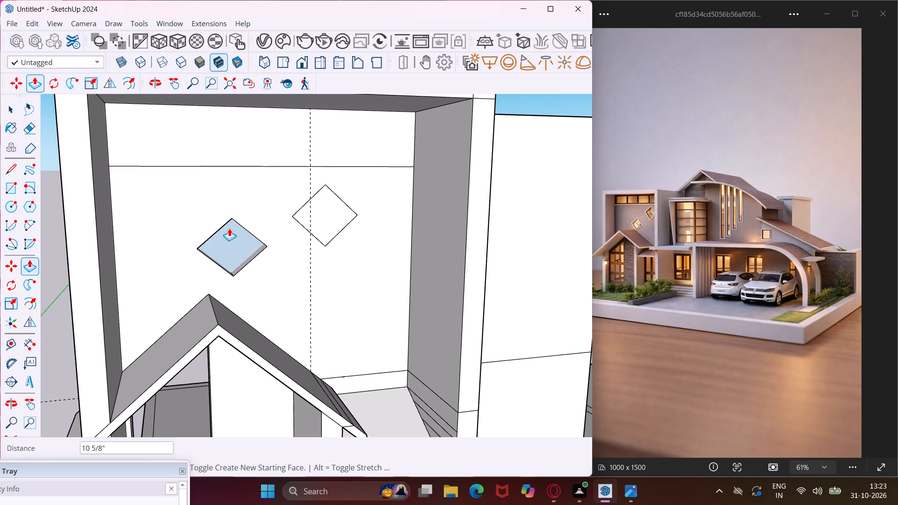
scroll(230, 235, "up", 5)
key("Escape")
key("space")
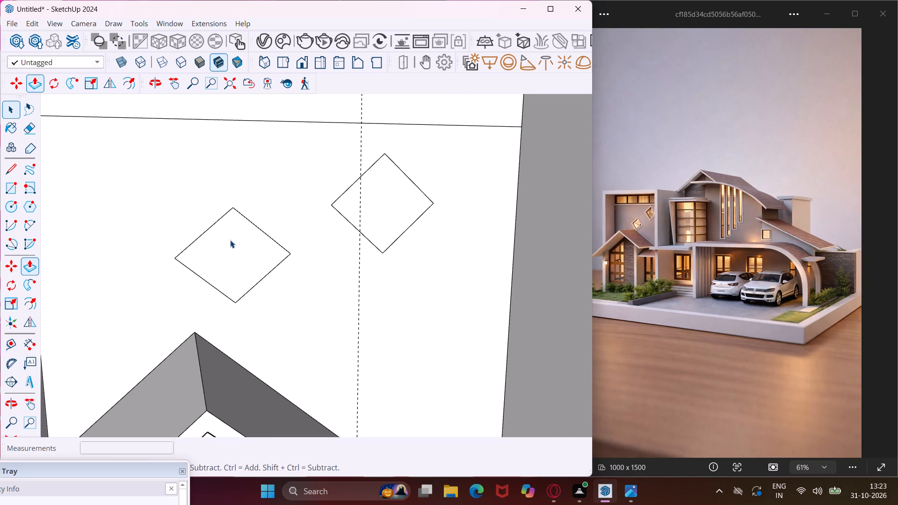
Push the lower and upper diamond faces 9" back through the recessed wall to cut both window openings.
left_click(230, 240)
key("p")
left_click(230, 240)
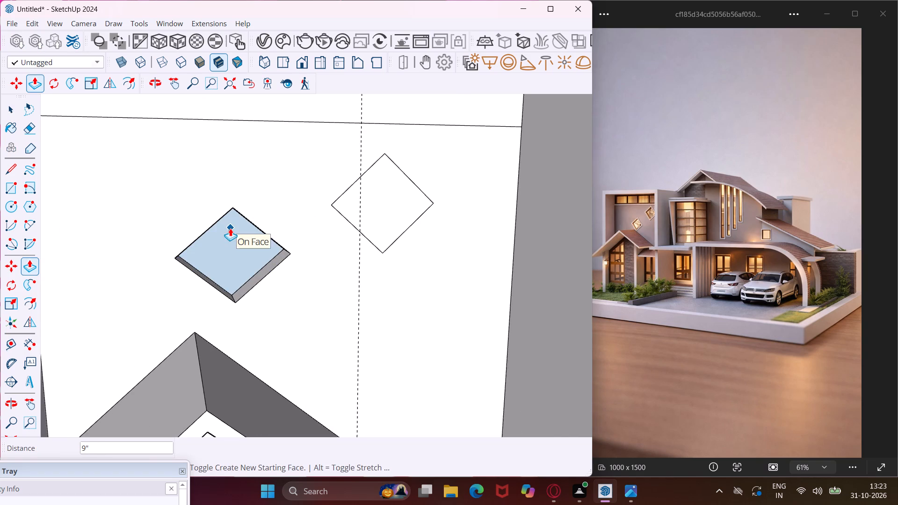
left_click(230, 228)
scroll(377, 210, "up", 4)
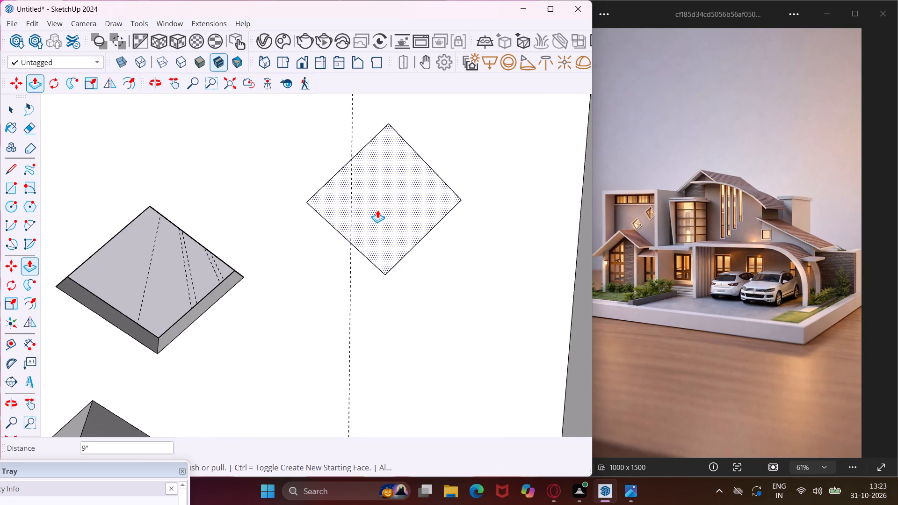
double_click(377, 210)
Push the window band above the diamonds 9" back through the recessed wall to open it.
scroll(336, 196, "down", 8)
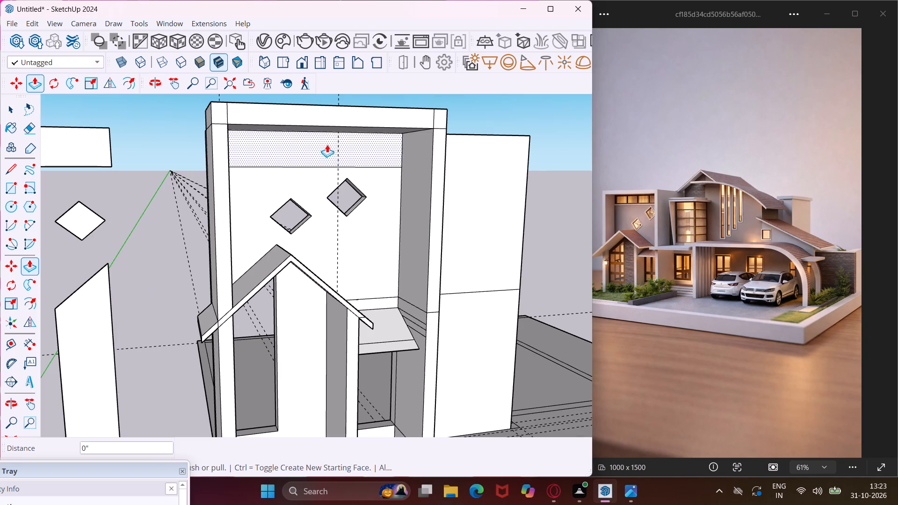
double_click(327, 144)
key("Escape")
key("space")
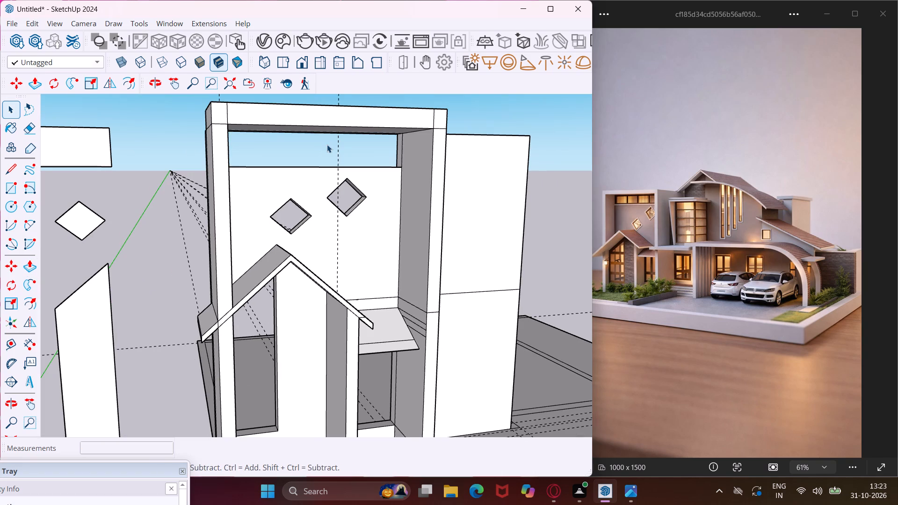
Examine the gable bay's cut openings and the adjoining plain wall from several angles.
middle_click_drag(441, 207, 425, 209)
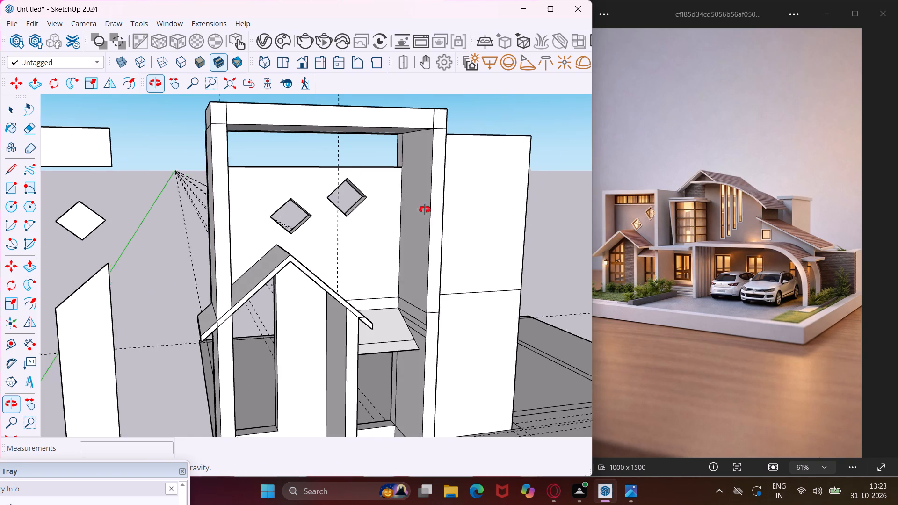
middle_click_drag(425, 209, 205, 245)
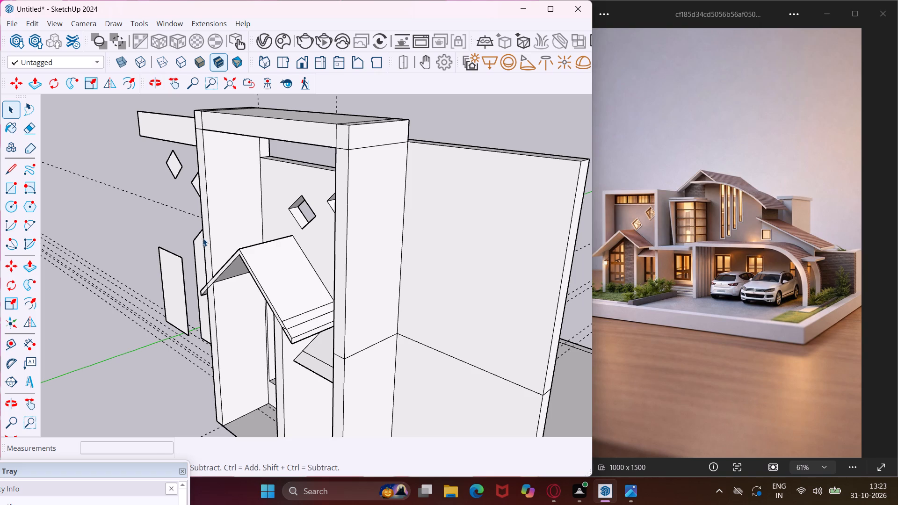
scroll(176, 234, "down", 5)
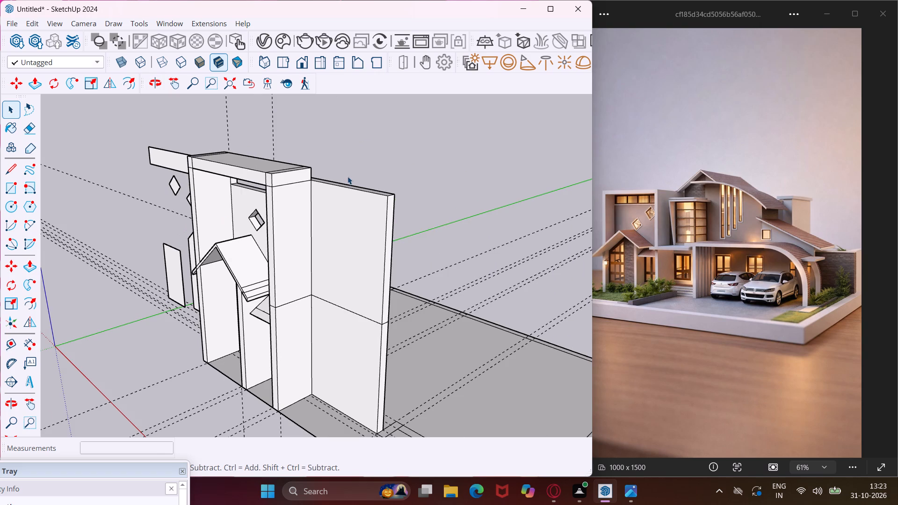
middle_click_drag(341, 165, 341, 243)
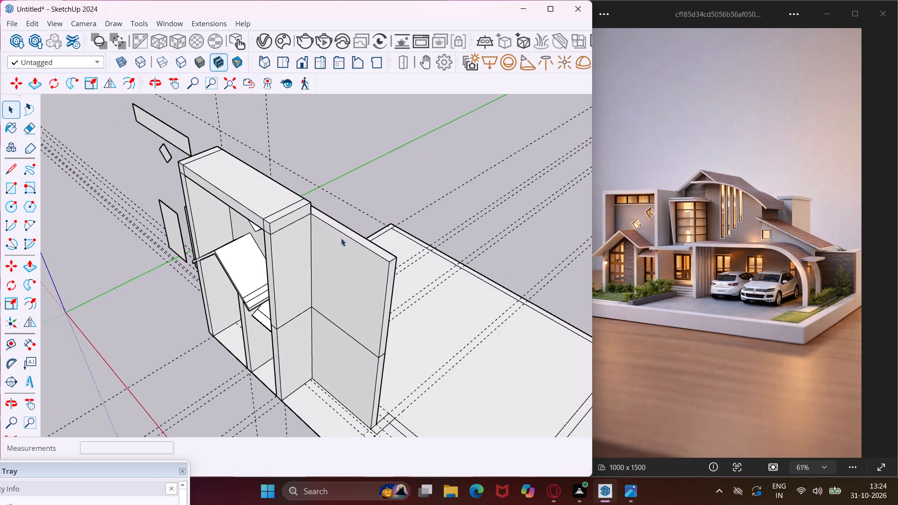
scroll(321, 215, "up", 5)
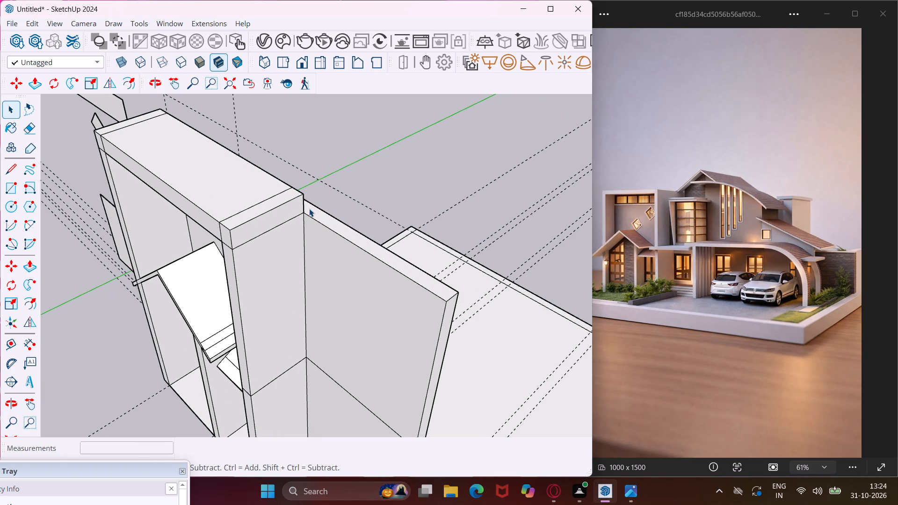
scroll(263, 201, "down", 6)
middle_click_drag(261, 226, 318, 165)
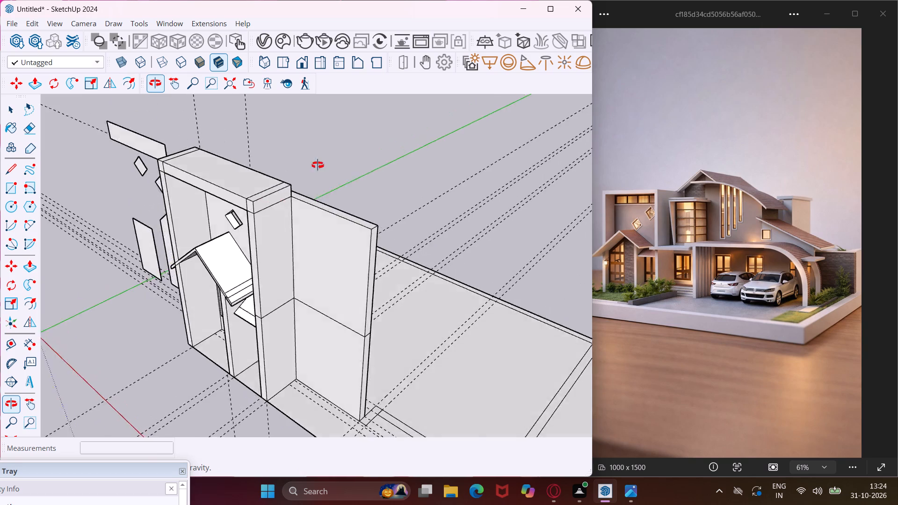
middle_click_drag(318, 165, 362, 135)
scroll(321, 296, "up", 4)
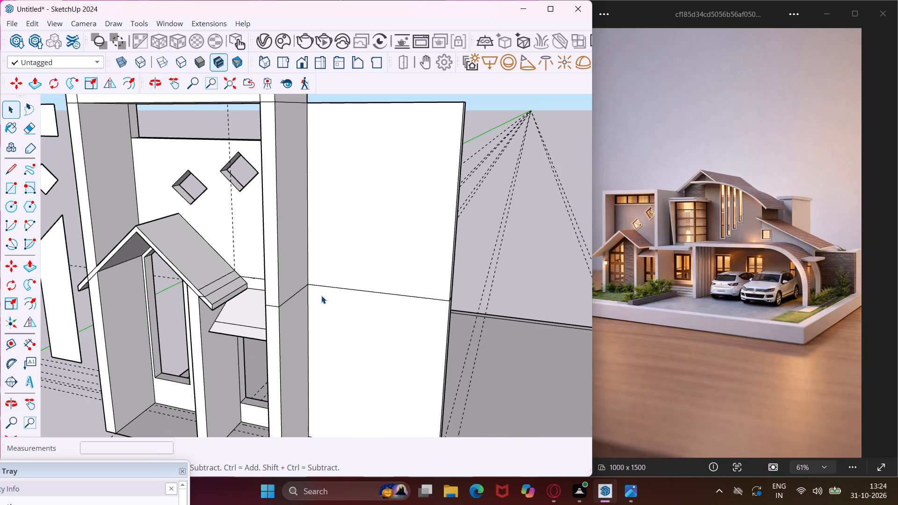
scroll(289, 308, "down", 4)
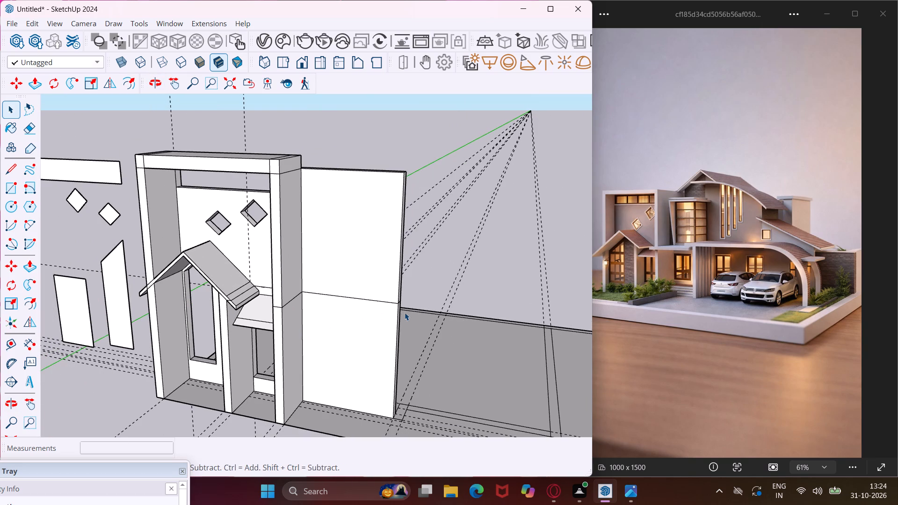
Copy the horizontal edge across the plain wall beside the gable bay 6" upward along the wall.
scroll(407, 310, "up", 5)
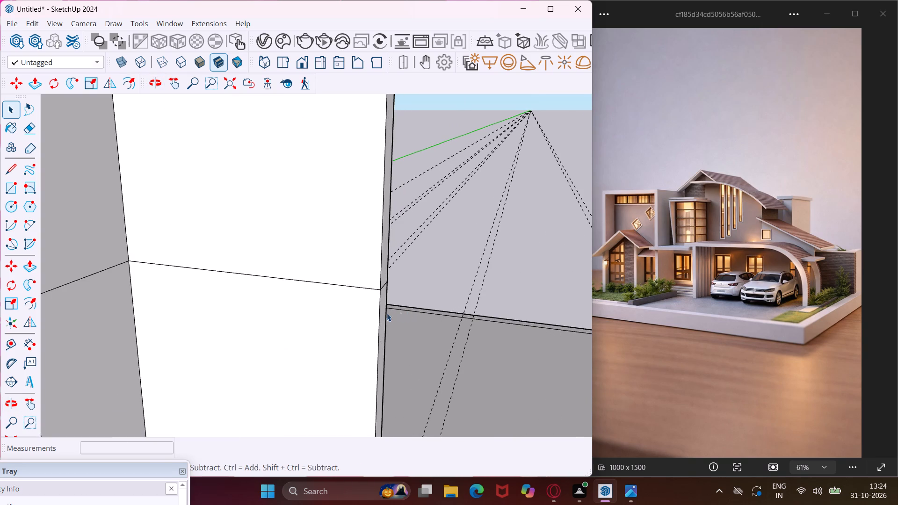
left_click(375, 289)
scroll(354, 280, "down", 6)
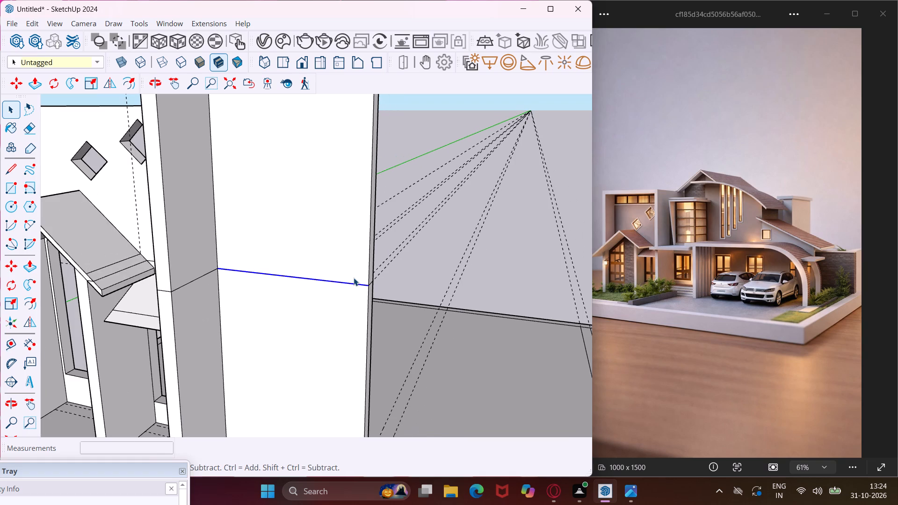
middle_click_drag(354, 278, 387, 207)
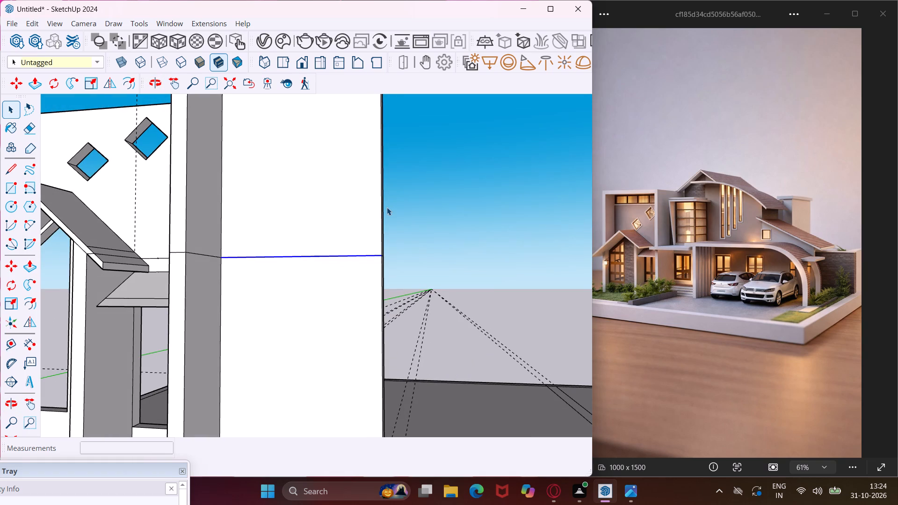
key("m")
scroll(378, 256, "up", 5)
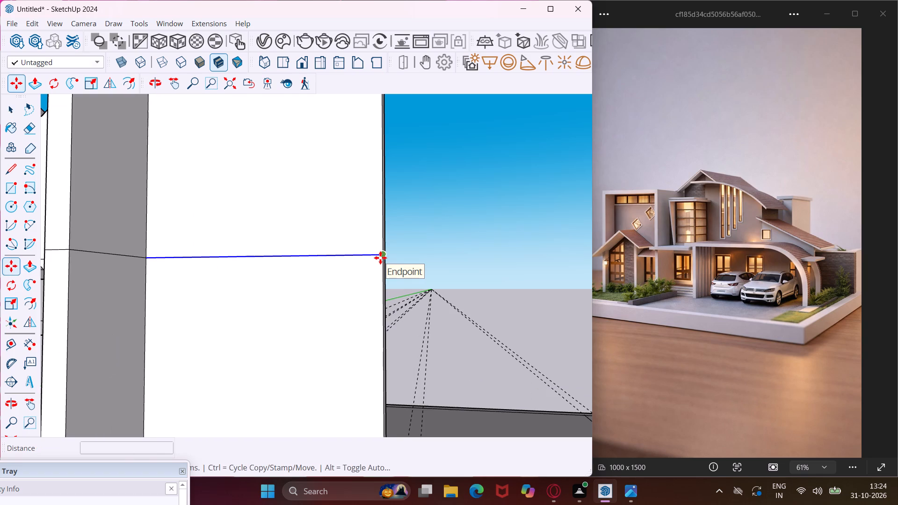
left_click(381, 256)
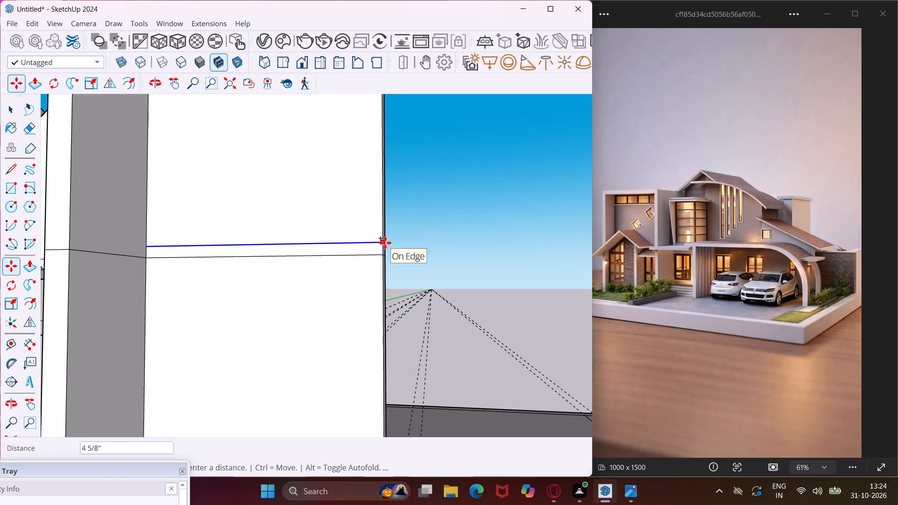
key("6")
key("shift+quotedbl")
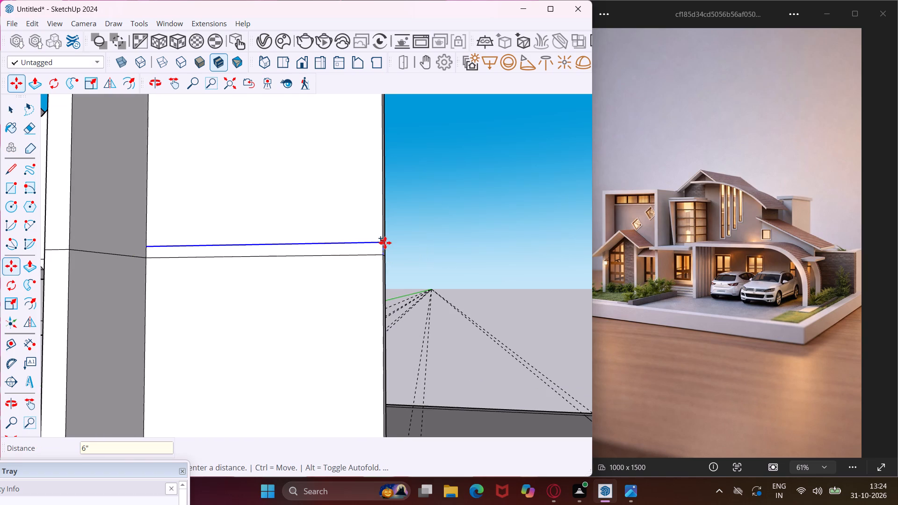
key("Return")
key("Escape")
key("space")
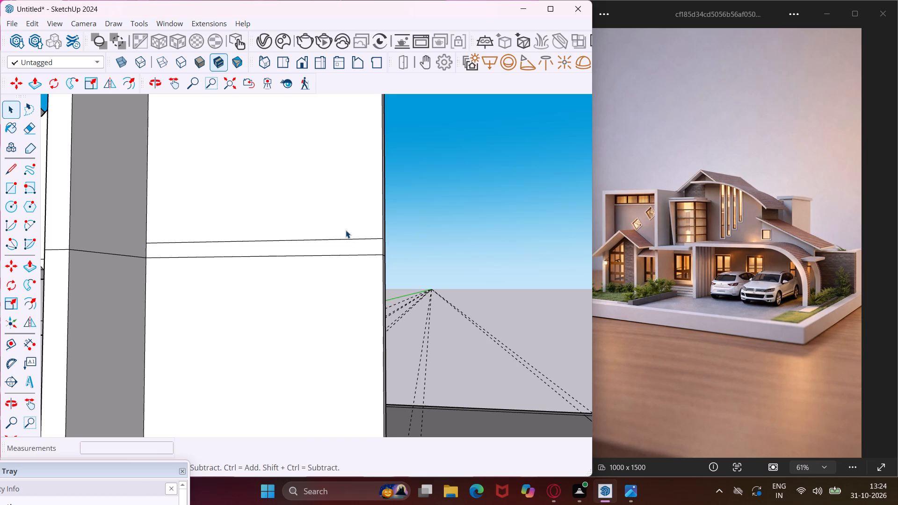
Extrude the 6" strip on the plain wall outward 4' to meet the front face of the bay's frame, forming a slab.
scroll(346, 230, "up", 3)
left_click(354, 256)
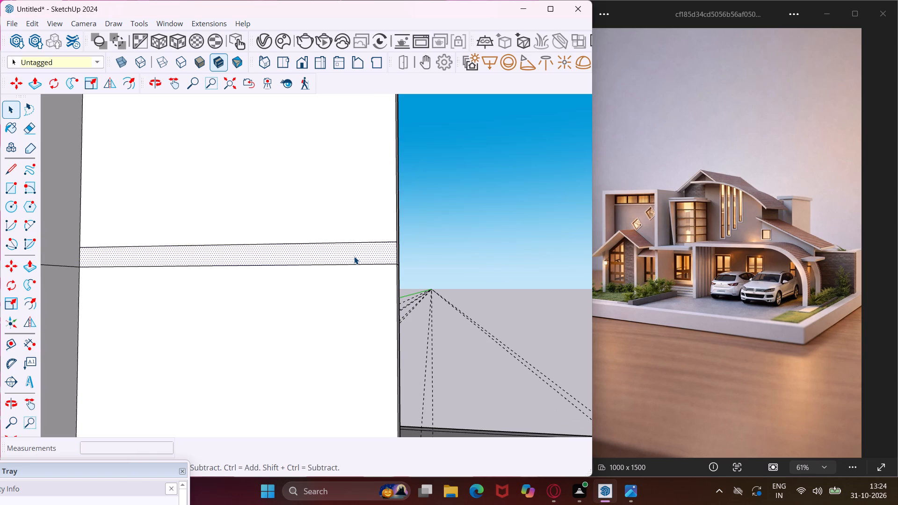
key("p")
left_click(354, 256)
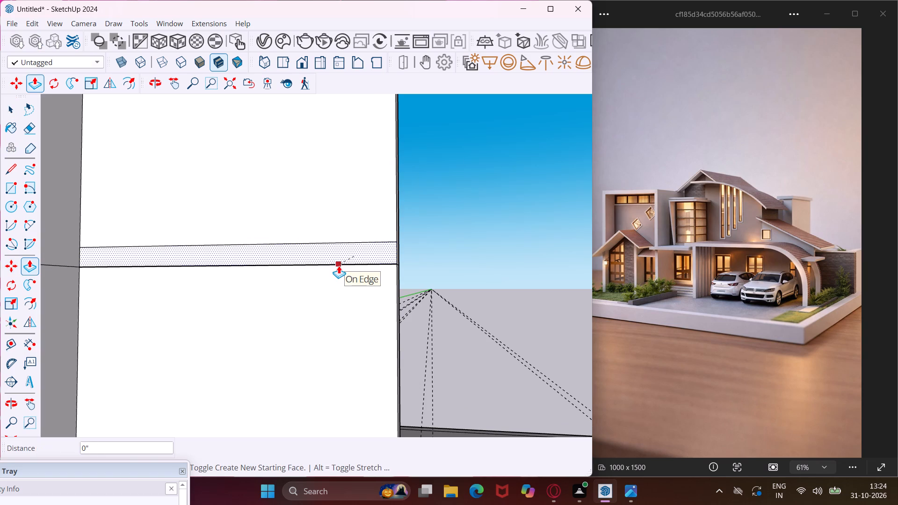
middle_click_drag(339, 266, 383, 342)
scroll(379, 330, "down", 7)
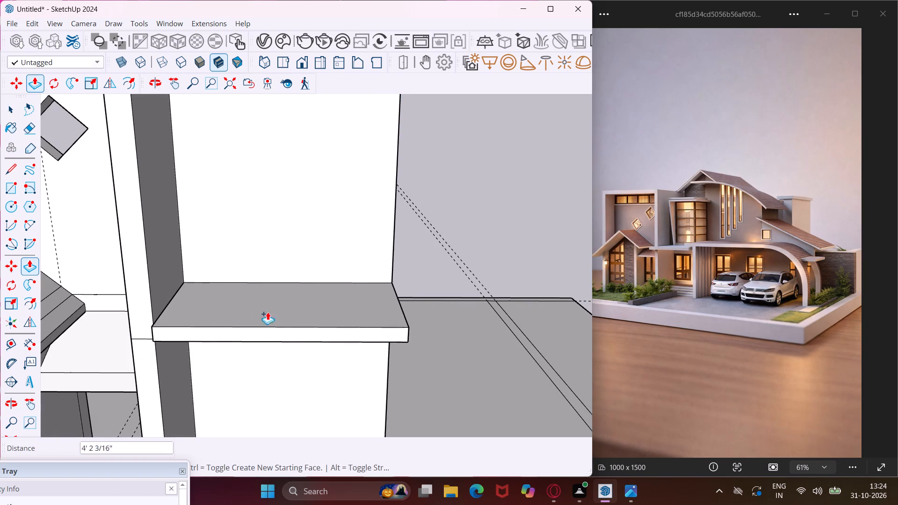
left_click(139, 274)
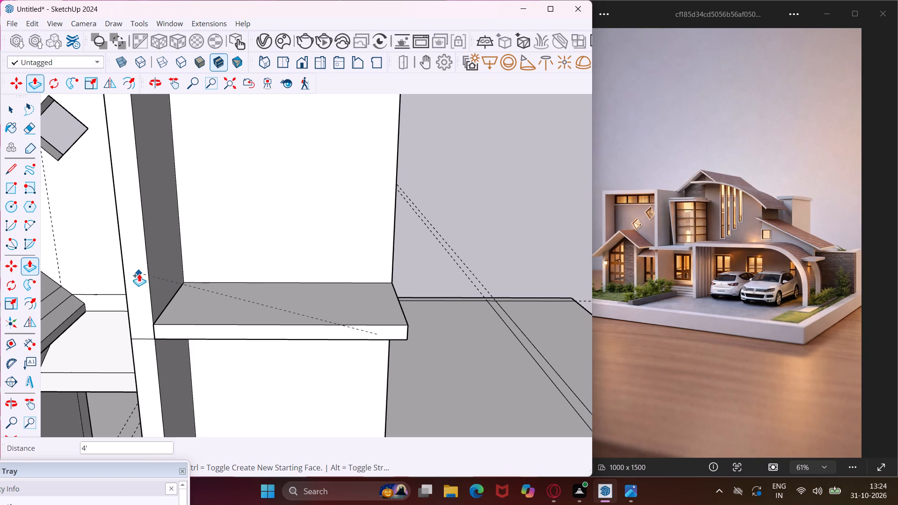
Extrude the slab's front face about 5 1/2" farther outward as a separate section, keeping its dividing edge.
middle_click_drag(136, 284, 260, 257)
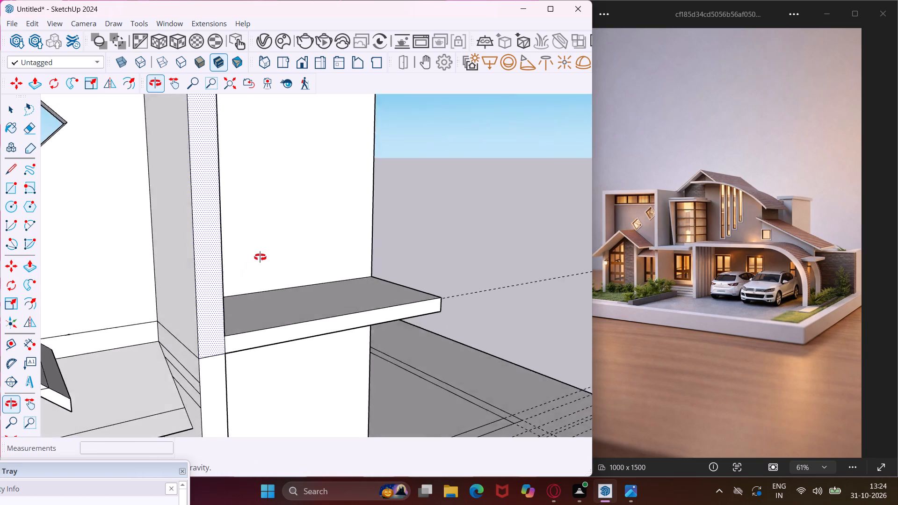
middle_click_drag(260, 257, 276, 247)
middle_click_drag(303, 315, 224, 326)
scroll(236, 329, "up", 3)
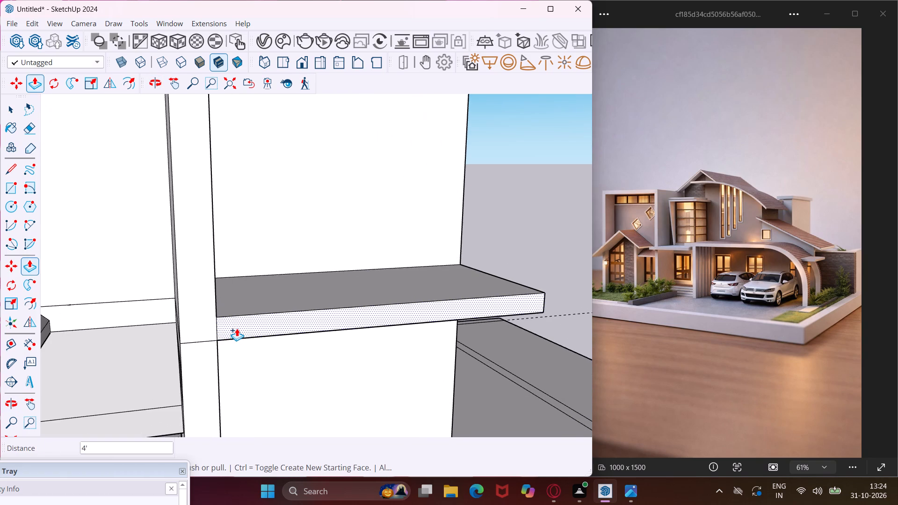
middle_click_drag(237, 328, 321, 323)
scroll(320, 322, "up", 3)
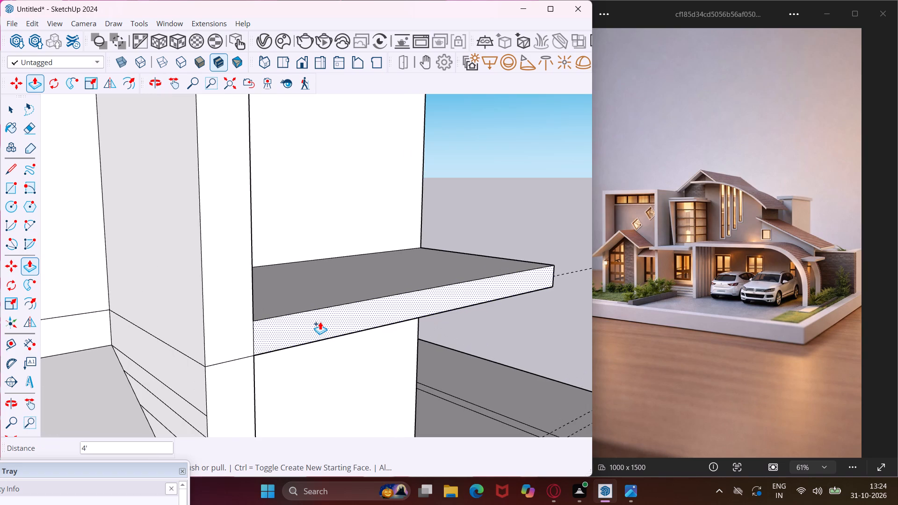
left_click(320, 322)
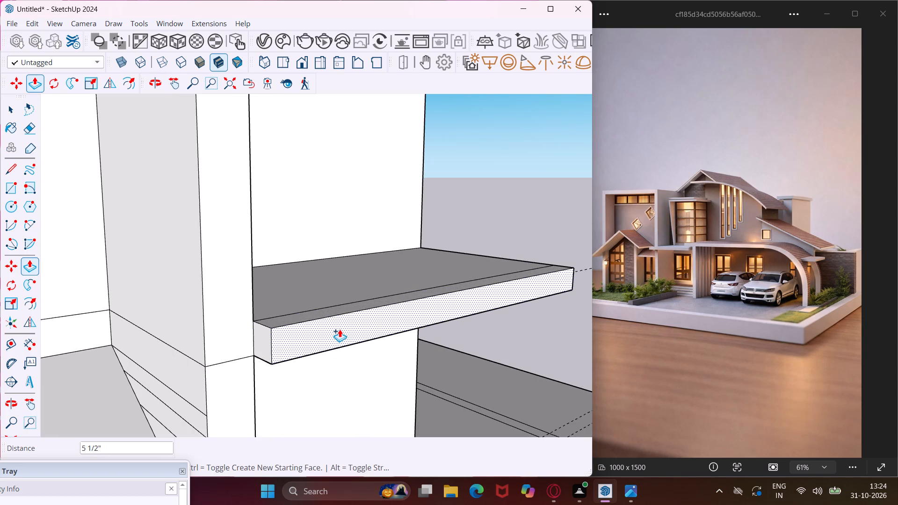
left_click(340, 329)
Extend the end face of the new front section about 1' 2 1/2" sideways across the bay's frame column.
scroll(274, 346, "up", 3)
left_click(261, 338)
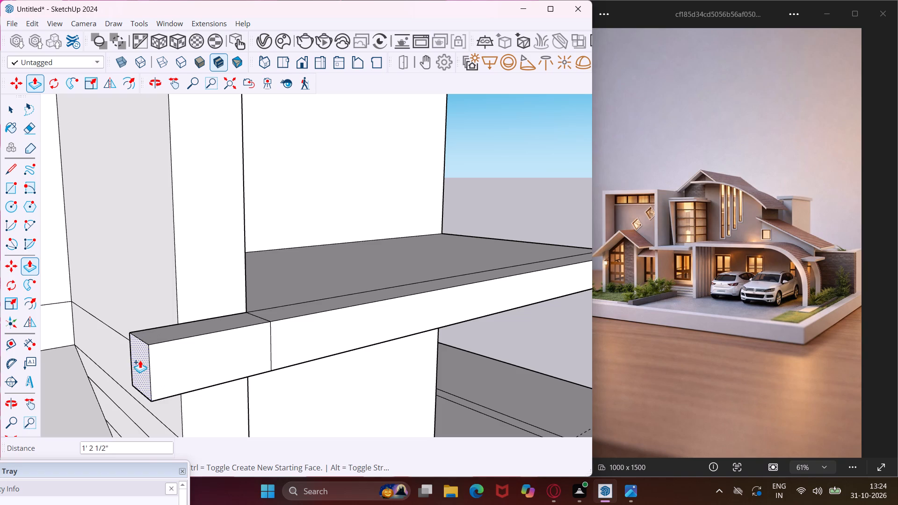
left_click(130, 361)
middle_click_drag(130, 361, 174, 371)
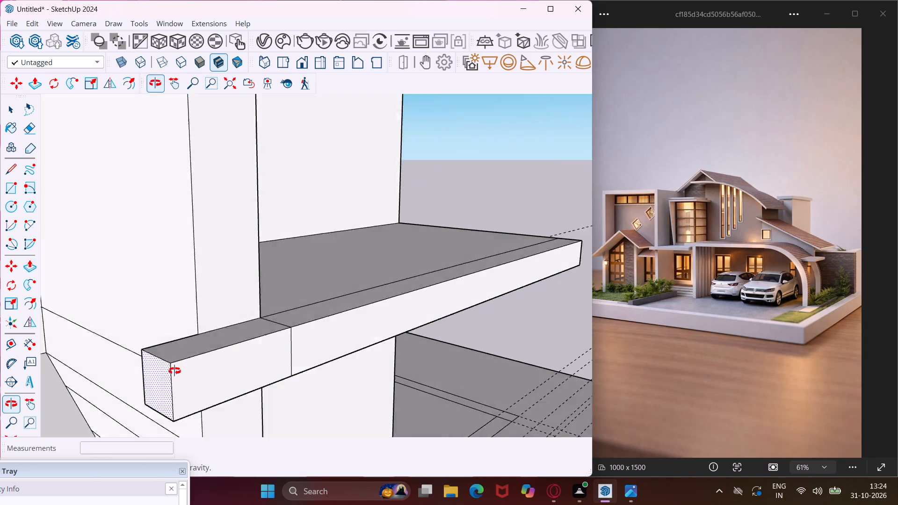
Extrude the back face of the front section's overhanging end 4' along the side of the bay's frame column to the recessed wall.
middle_click_drag(174, 371, 338, 339)
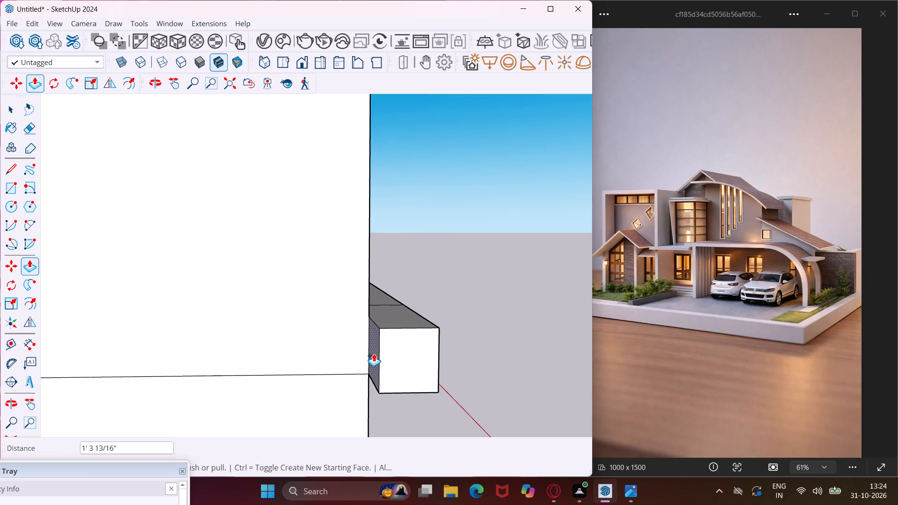
left_click(374, 353)
scroll(298, 337, "down", 3)
middle_click_drag(293, 331, 243, 328)
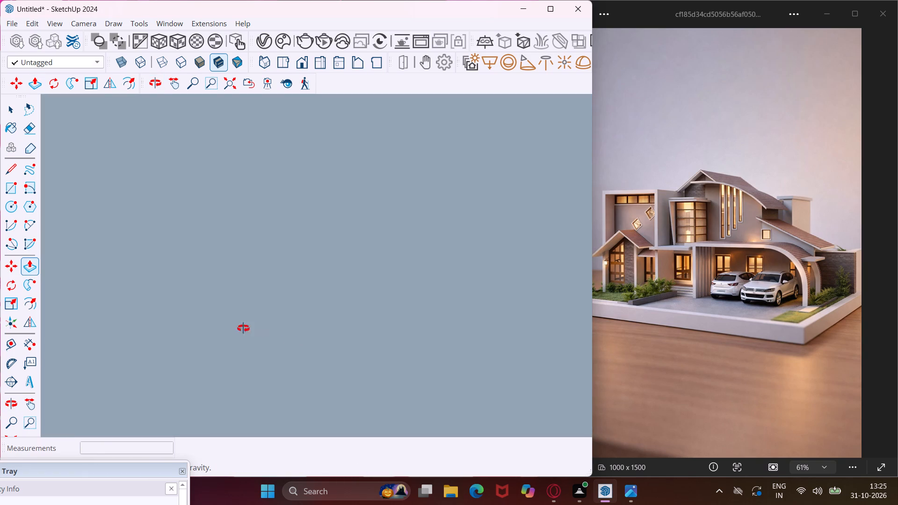
middle_click_drag(243, 328, 186, 328)
scroll(185, 328, "down", 18)
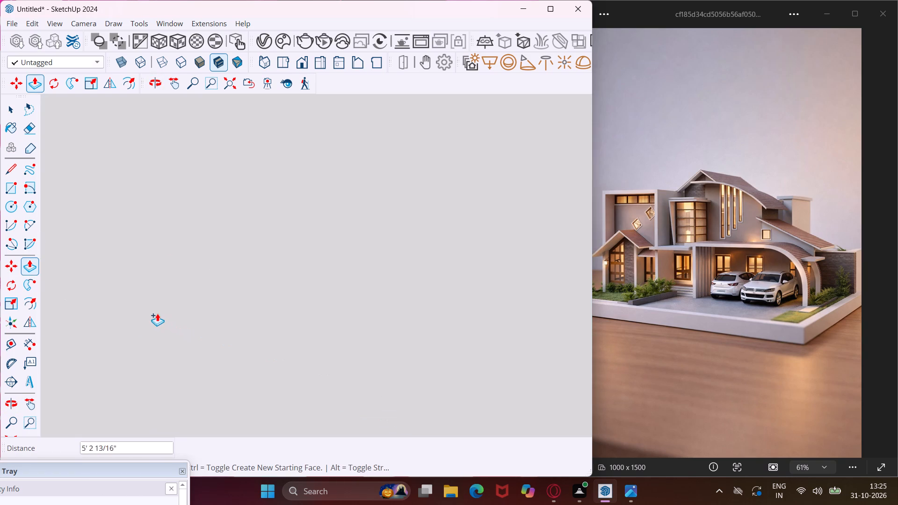
scroll(157, 312, "down", 17)
scroll(161, 310, "down", 14)
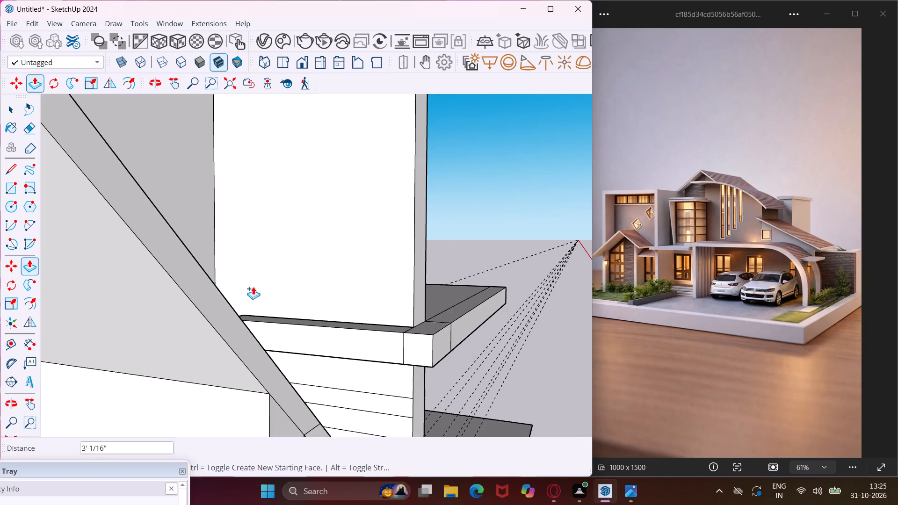
middle_click_drag(228, 294, 186, 305)
scroll(194, 289, "up", 4)
left_click(194, 289)
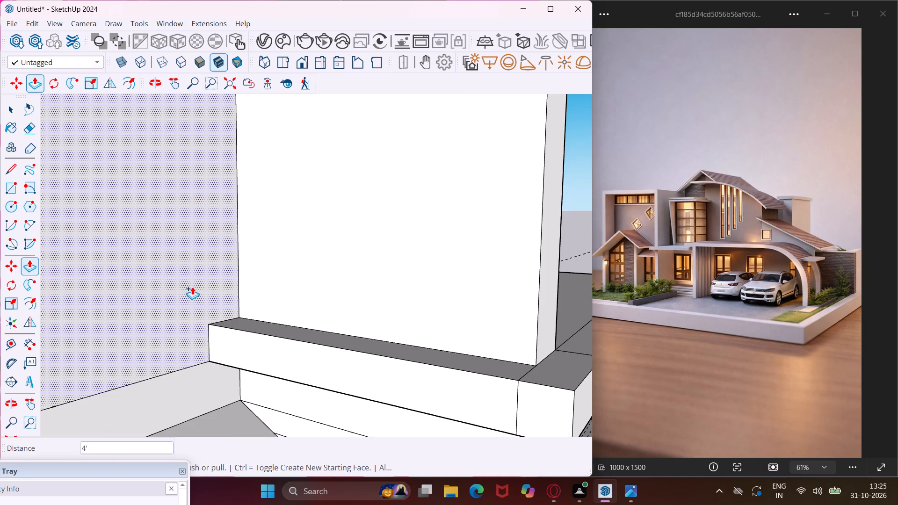
key("Escape")
key("space")
Examine the projecting slab, the bay's frame and the base of the adjoining wall from several angles.
scroll(190, 287, "down", 5)
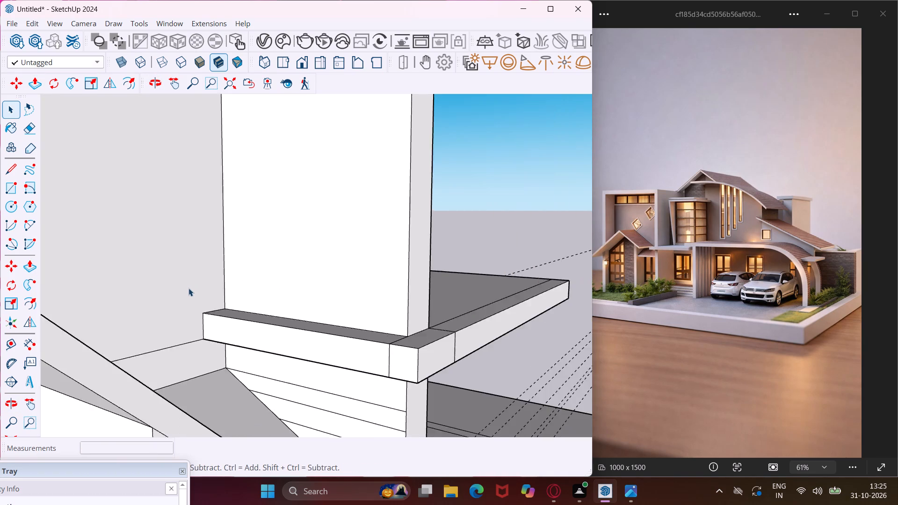
scroll(188, 288, "down", 2)
middle_click_drag(281, 300, 120, 336)
scroll(112, 332, "down", 5)
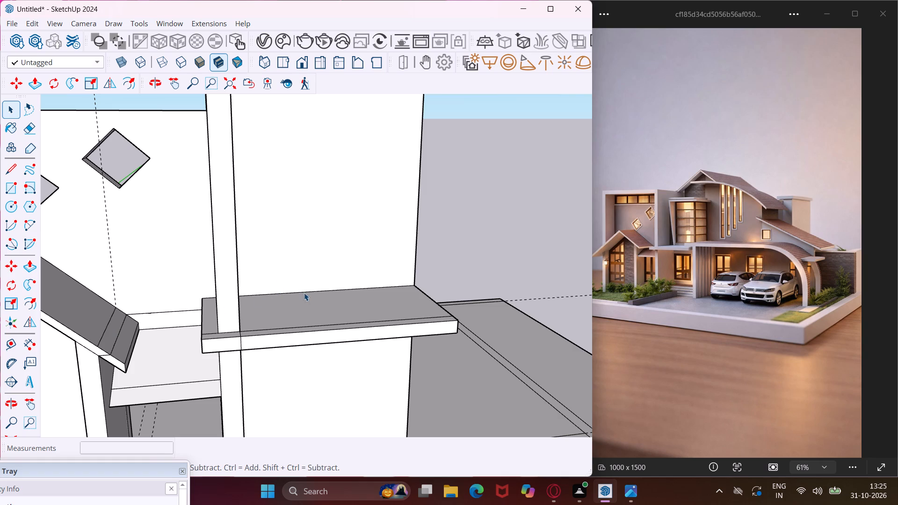
middle_click_drag(334, 300, 176, 347)
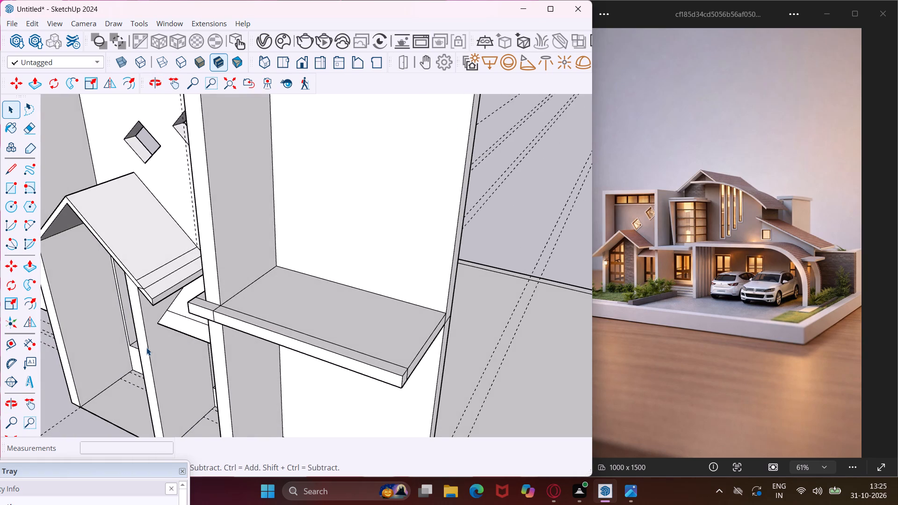
scroll(146, 347, "down", 4)
middle_click_drag(350, 368, 309, 321)
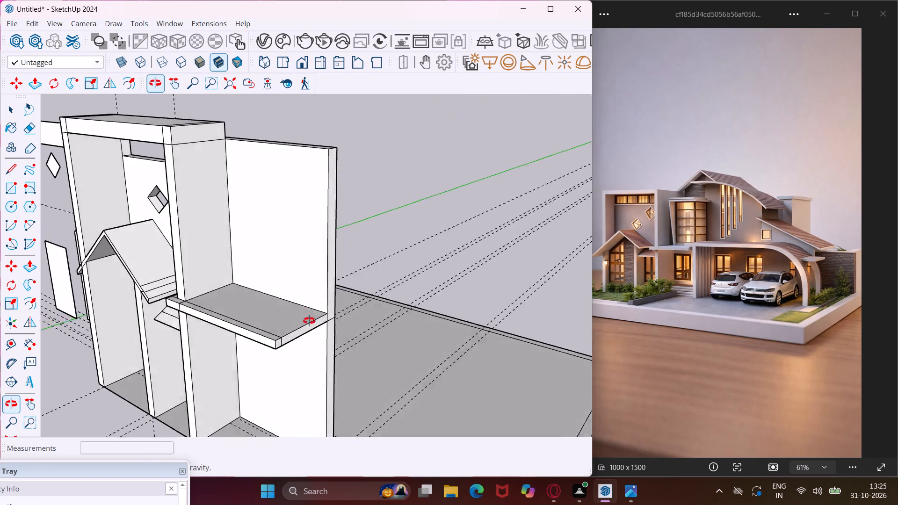
middle_click_drag(309, 321, 297, 302)
scroll(285, 273, "down", 8)
scroll(317, 359, "up", 6)
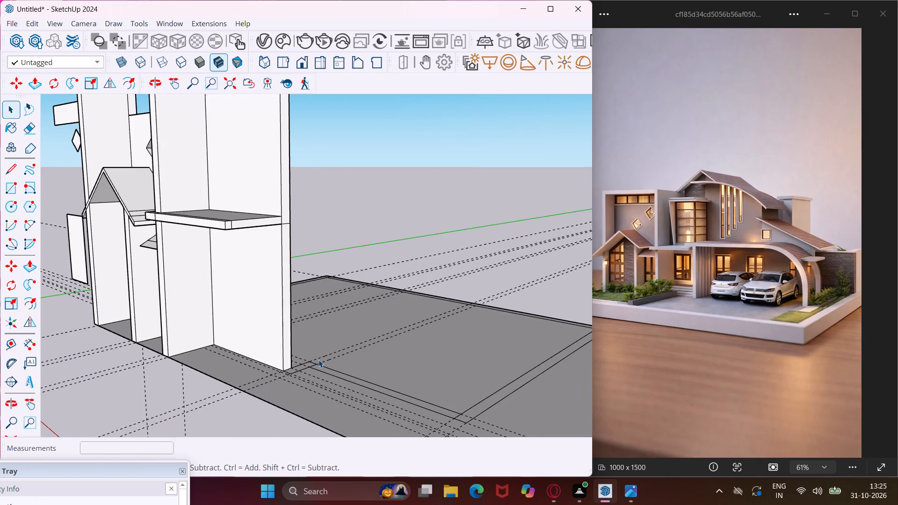
scroll(319, 372, "up", 9)
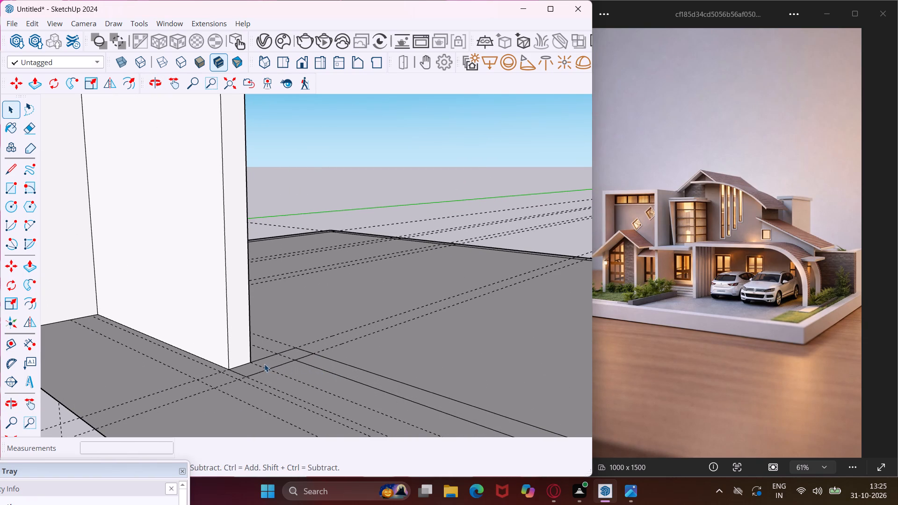
scroll(261, 363, "up", 3)
middle_click_drag(261, 363, 292, 383)
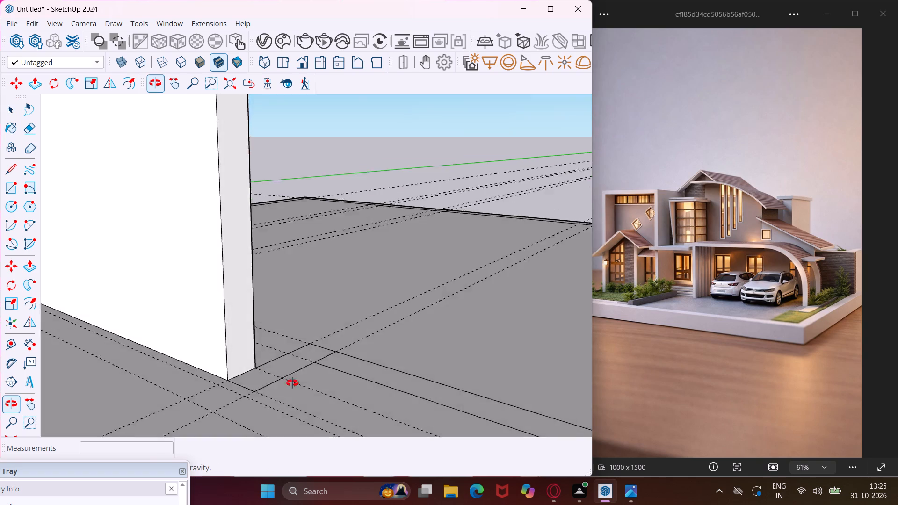
middle_click_drag(292, 383, 337, 420)
scroll(358, 360, "down", 13)
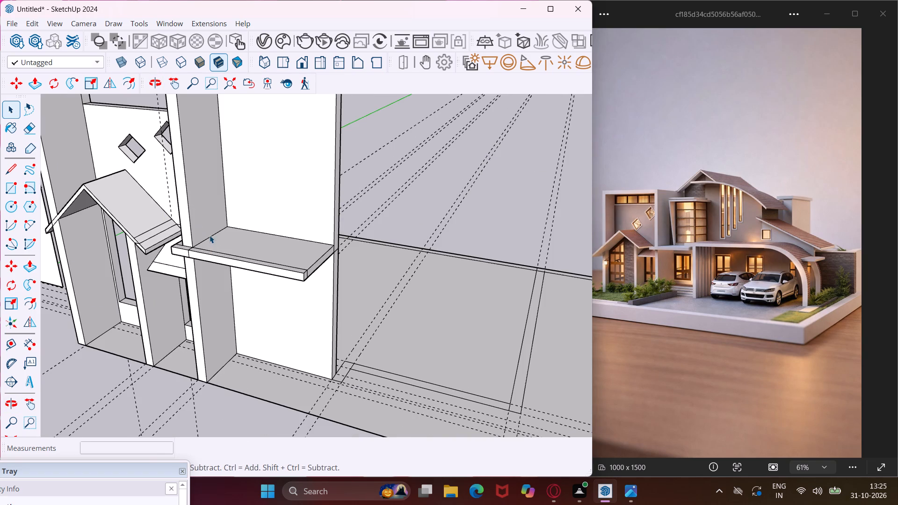
Place a guide on the slab's top about 3' 3 11/16" out from the wall, parallel to the wall edge.
middle_click_drag(210, 235, 208, 284)
scroll(206, 259, "up", 4)
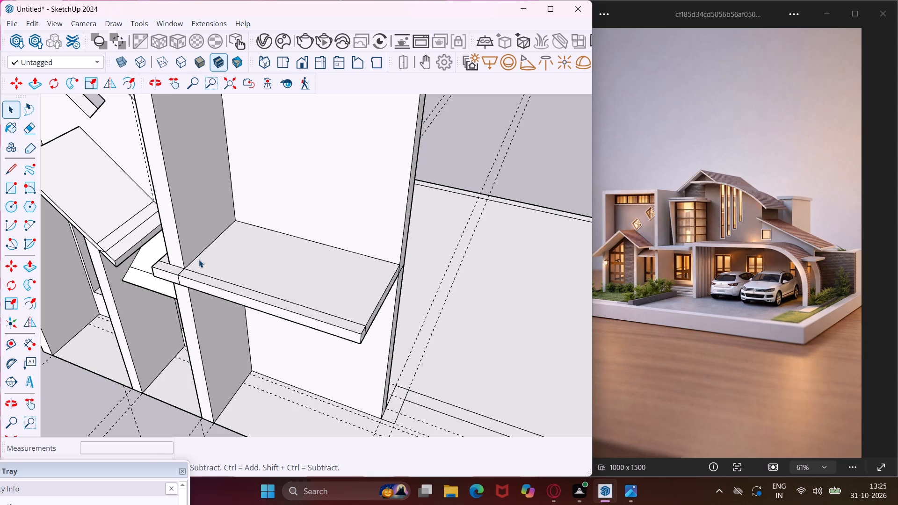
left_click(5, 342)
scroll(284, 247, "up", 4)
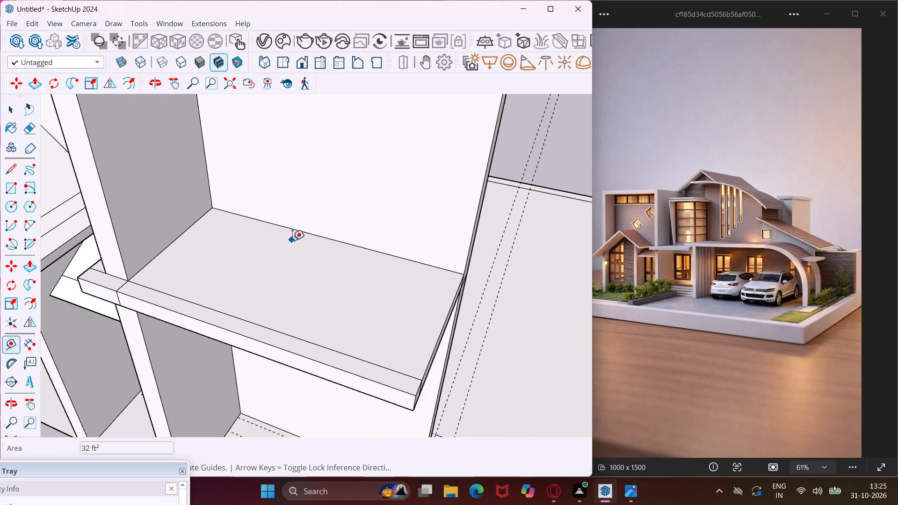
left_click(297, 230)
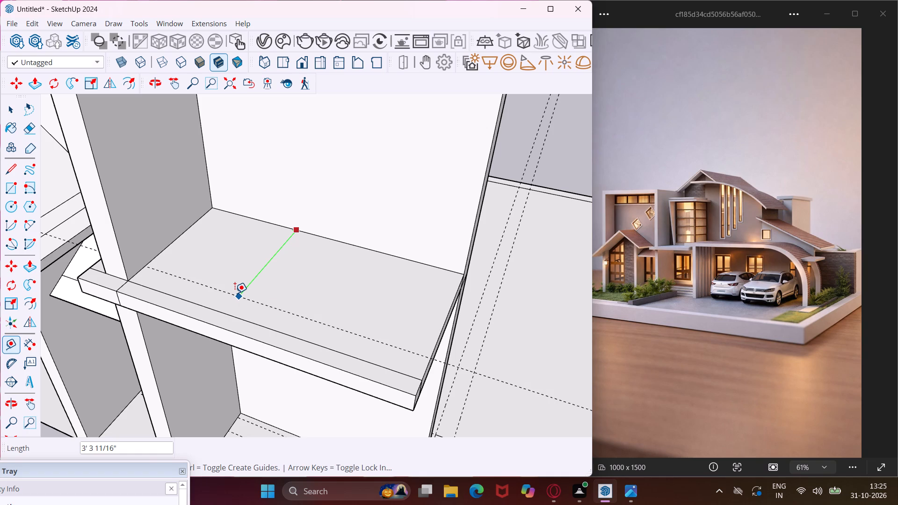
left_click(235, 293)
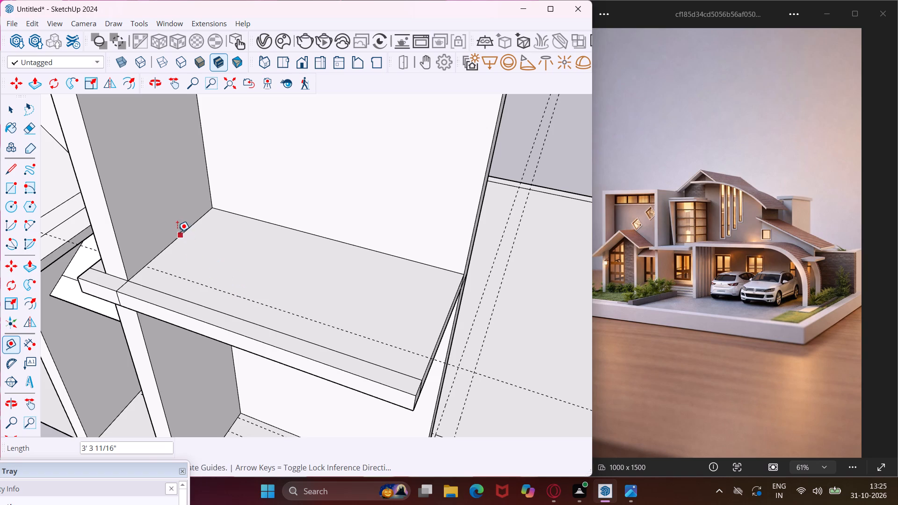
Place two guides on the slab's top parallel to the frame column's side, one 1' from it and another 4" beyond.
scroll(177, 232, "up", 3)
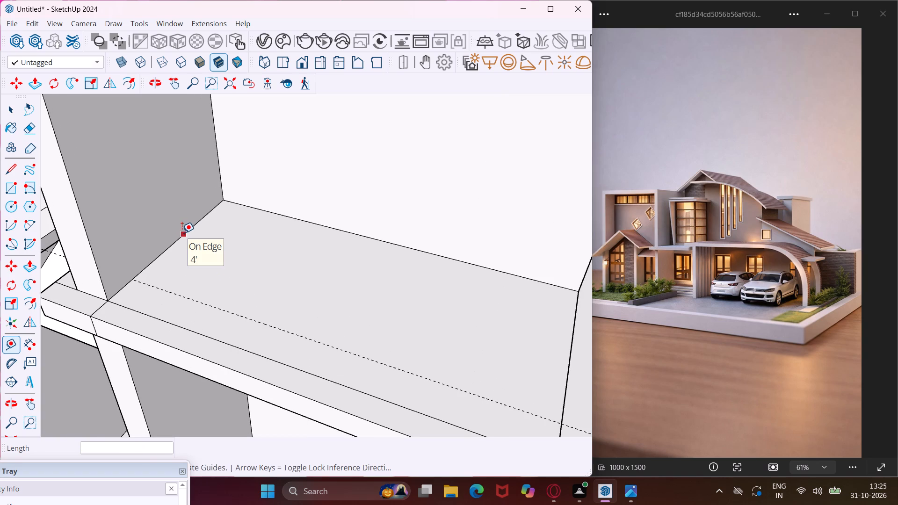
left_click(182, 233)
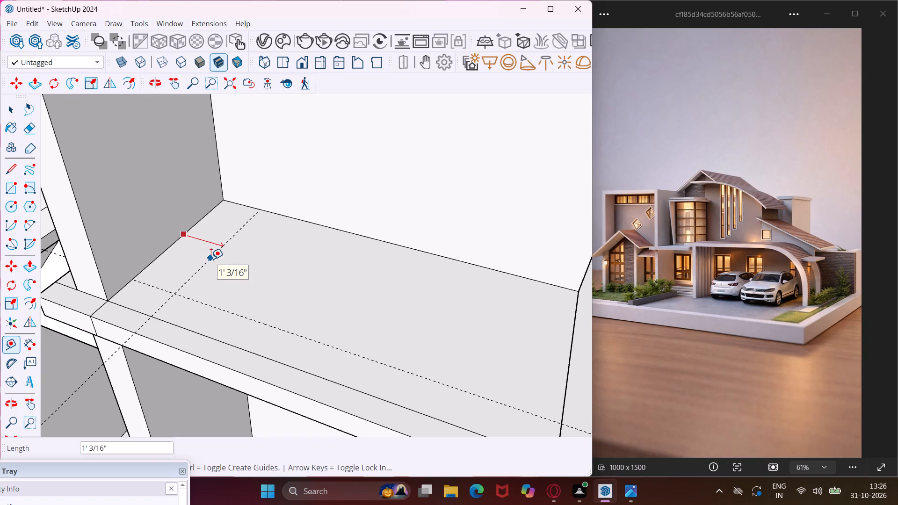
type("1'")
key("Return")
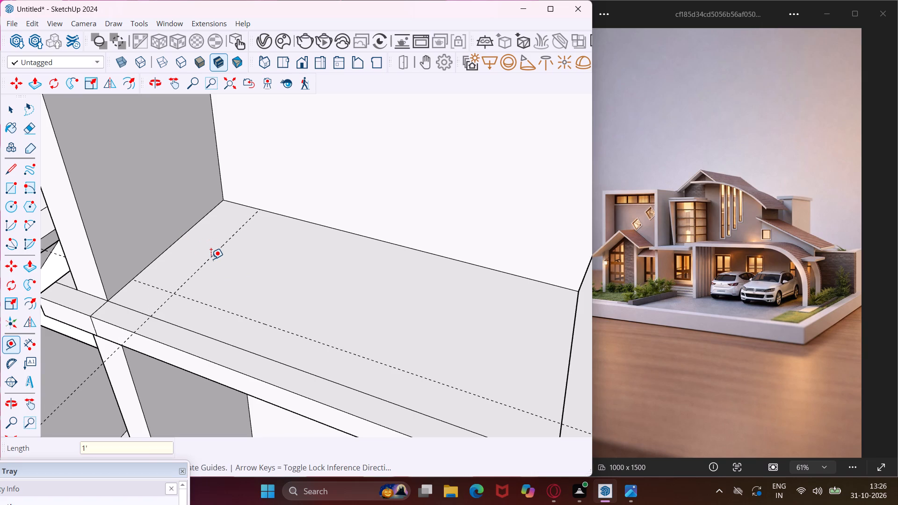
scroll(211, 259, "up", 4)
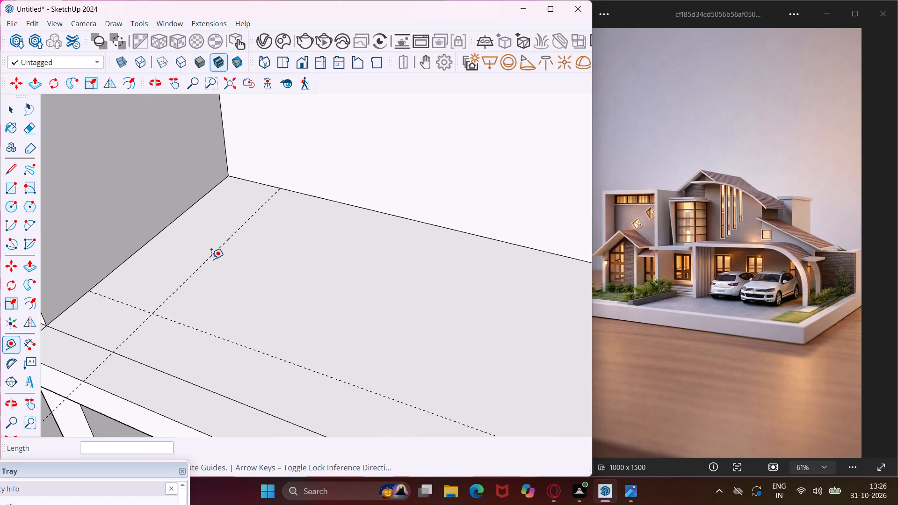
left_click(213, 255)
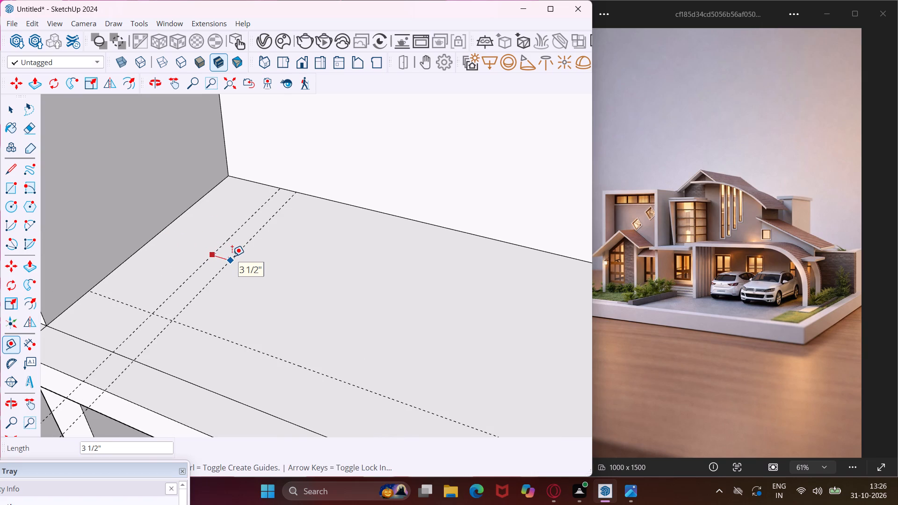
type("4\"")
key("Return")
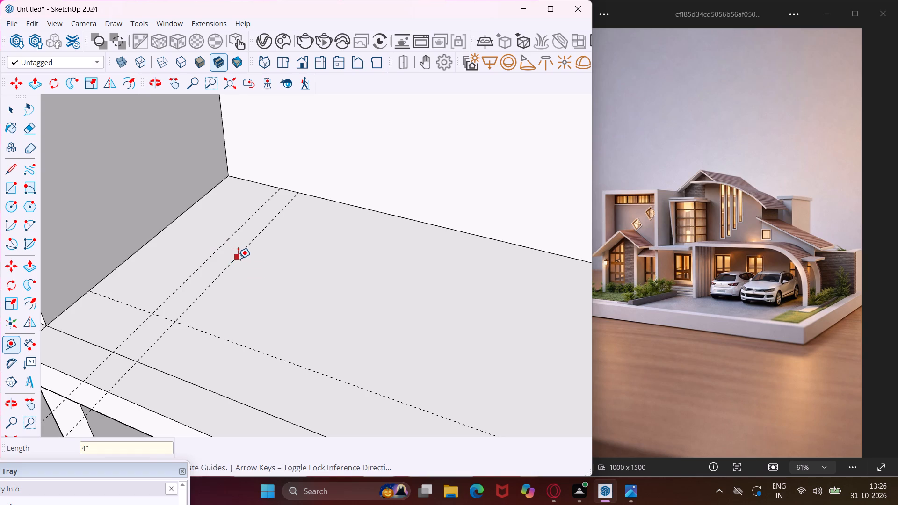
Add a guide about 5' 5/8" beyond the 4" guide towards the slab's free end, and a parallel guide about 2 1/4" back from it.
left_click(238, 259)
scroll(290, 287, "down", 5)
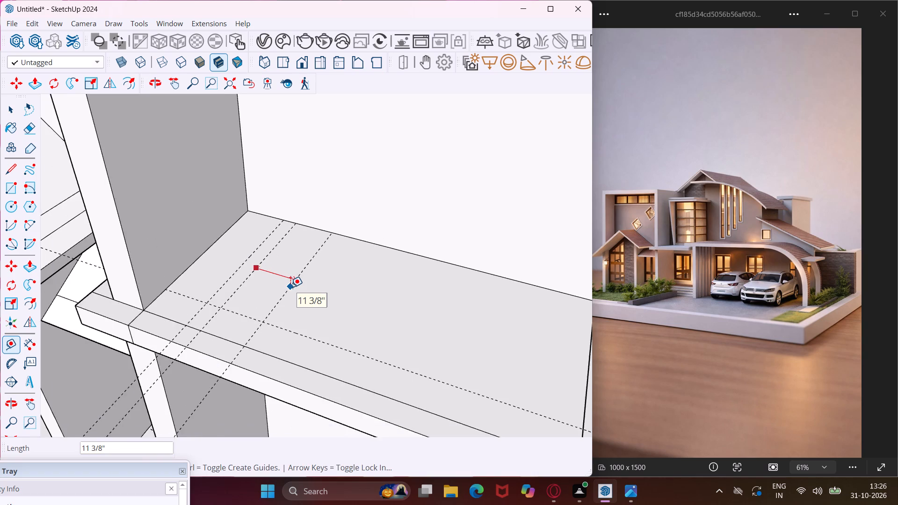
scroll(290, 287, "down", 4)
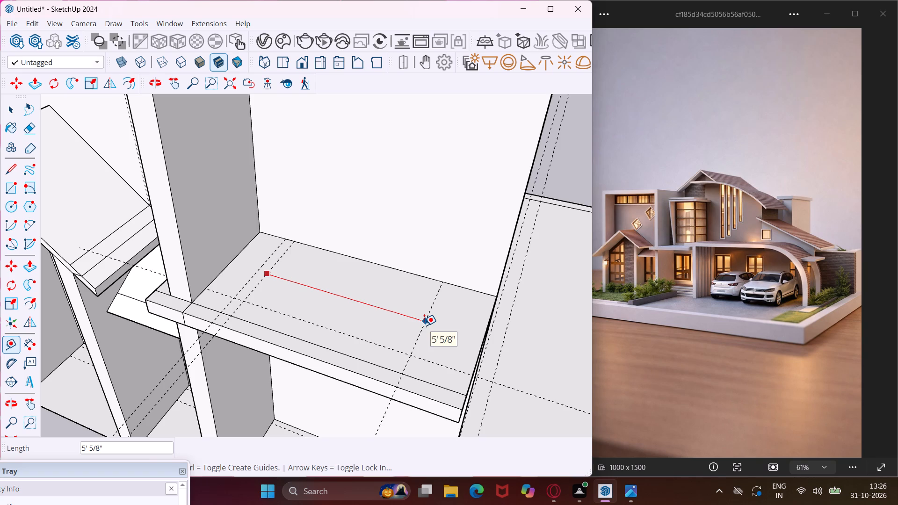
left_click(424, 325)
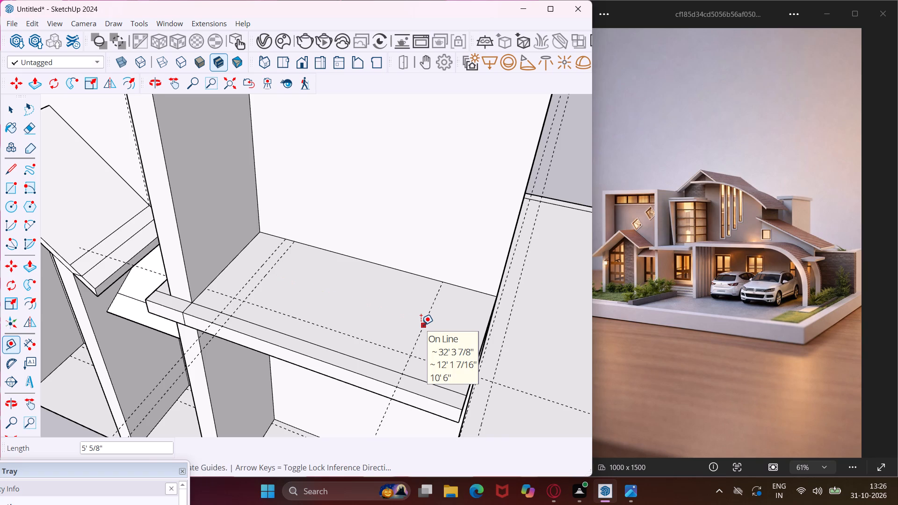
scroll(421, 325, "up", 8)
left_click(425, 328)
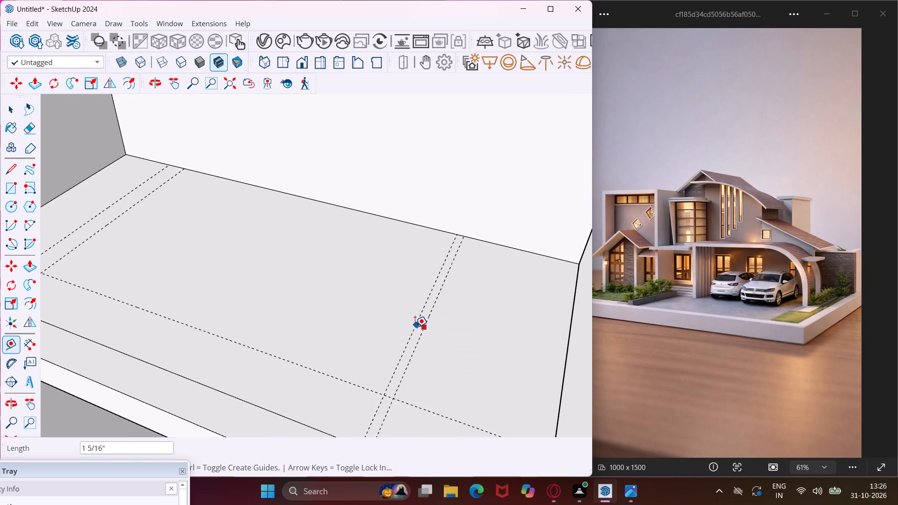
left_click(410, 323)
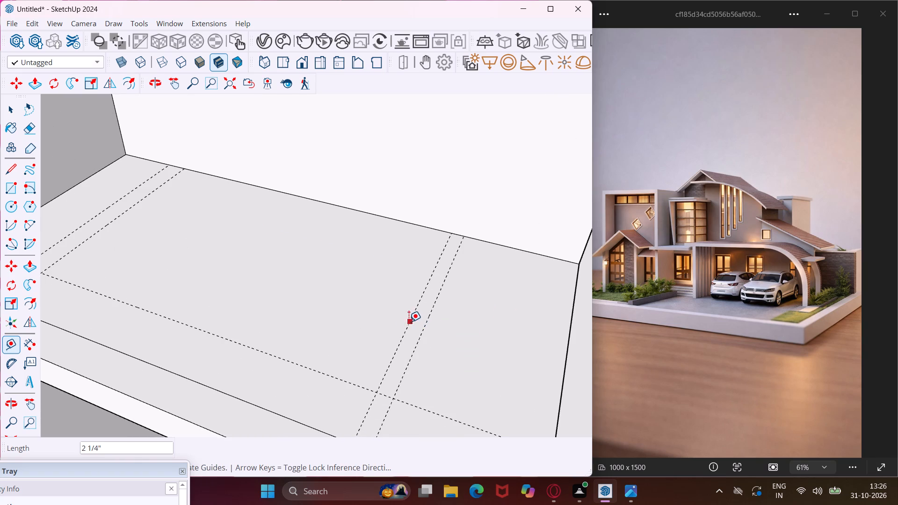
Offset the slab's front guide about 2 3/16" towards the wall as a second parallel guide.
left_click(349, 382)
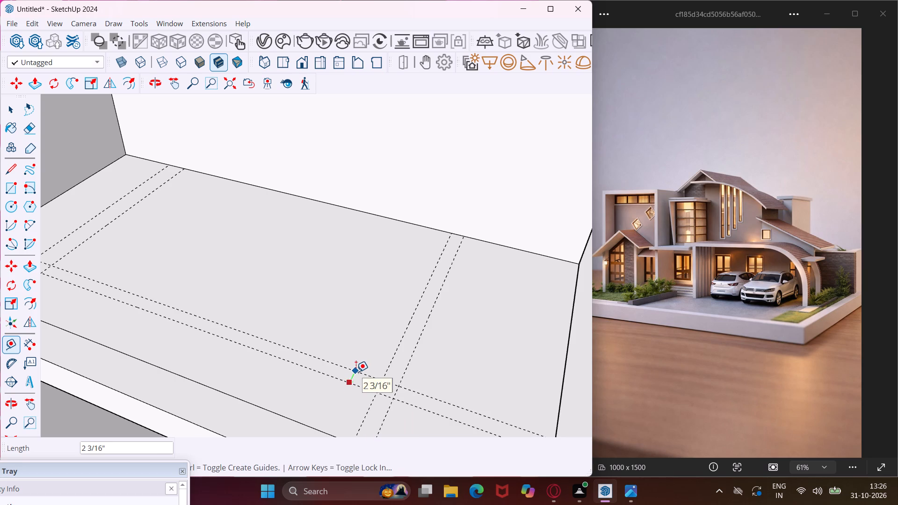
left_click(356, 372)
key("Escape")
key("space")
Draw a rectangle about 4" by 3' 4 11/16" between the two guides nearest the column, from the wall to the front guide.
scroll(334, 336, "down", 8)
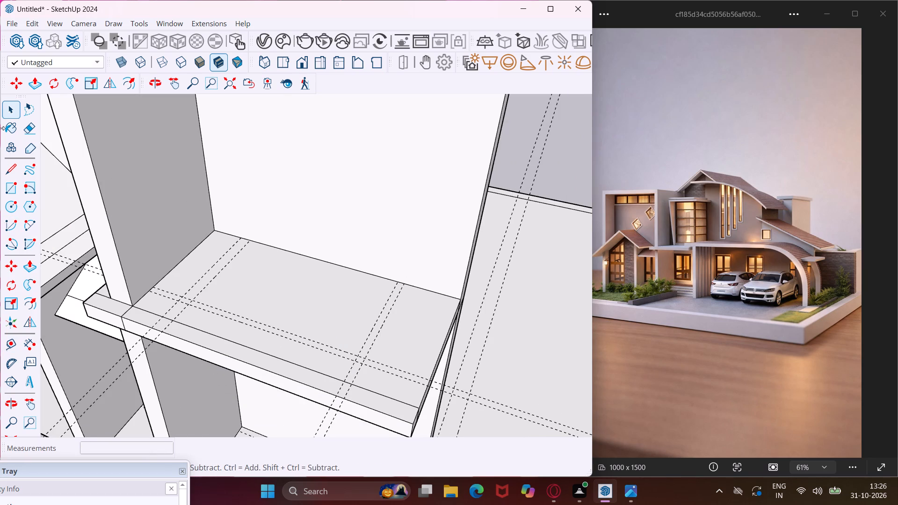
left_click(6, 186)
scroll(145, 216, "up", 5)
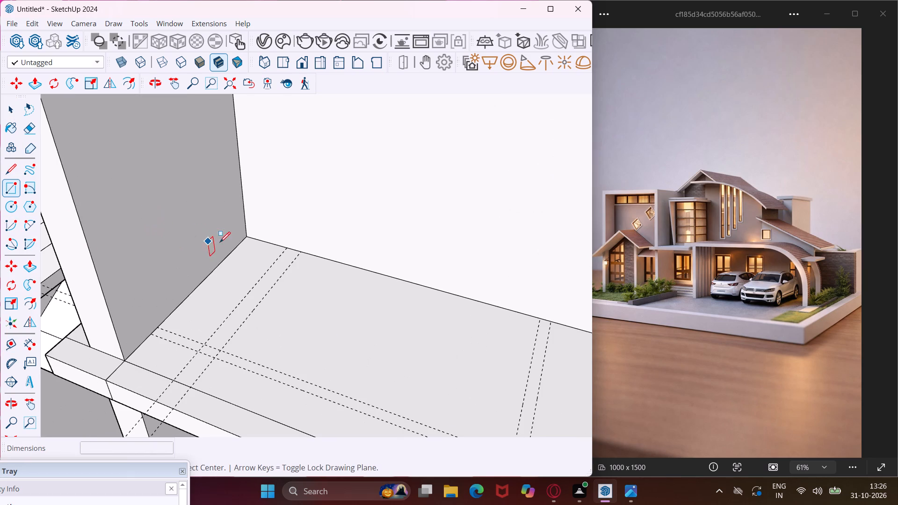
left_click(286, 248)
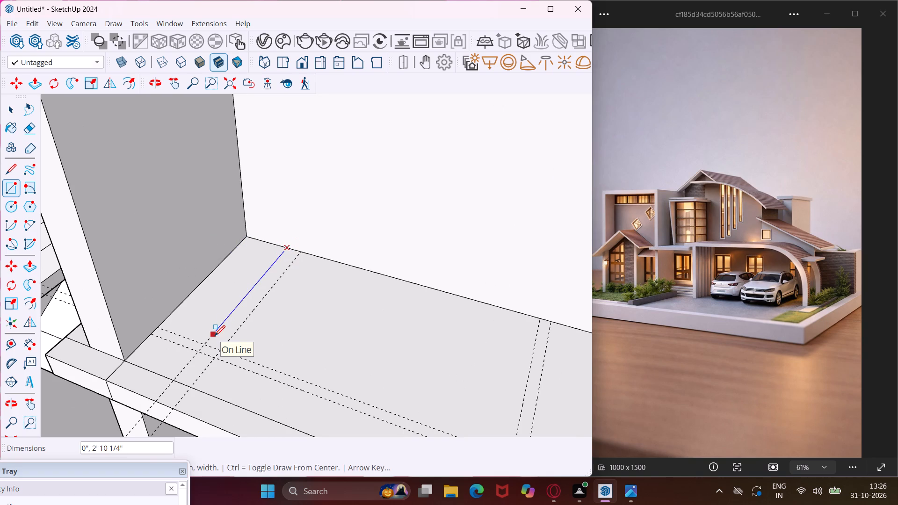
left_click(214, 361)
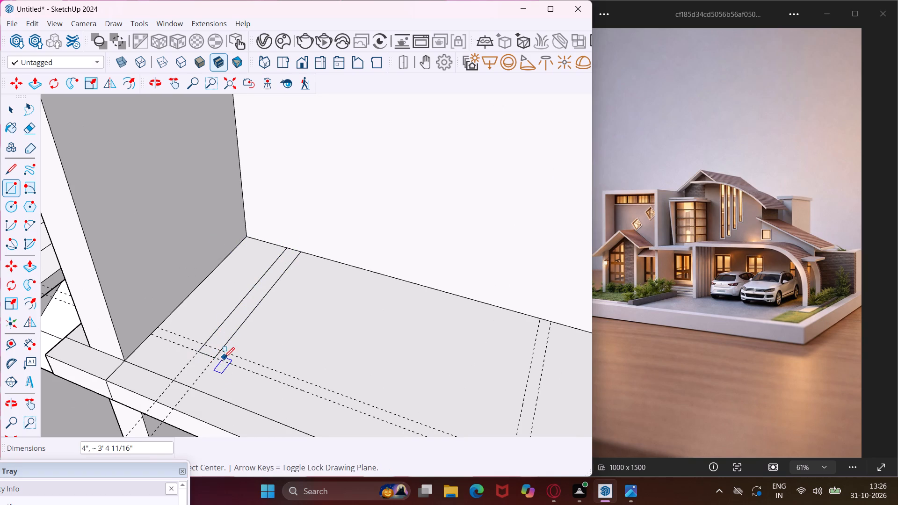
Draw a rectangle about 2 3/16" by 5' 5/8" between the two front guides, joining the column-side strip to the far cross guides.
left_click(222, 350)
scroll(205, 368, "down", 5)
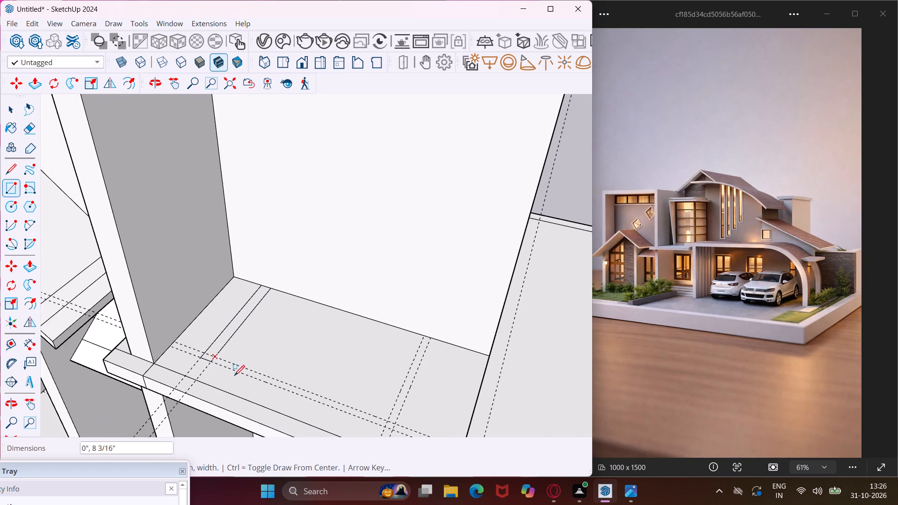
scroll(391, 432, "up", 3)
left_click(395, 428)
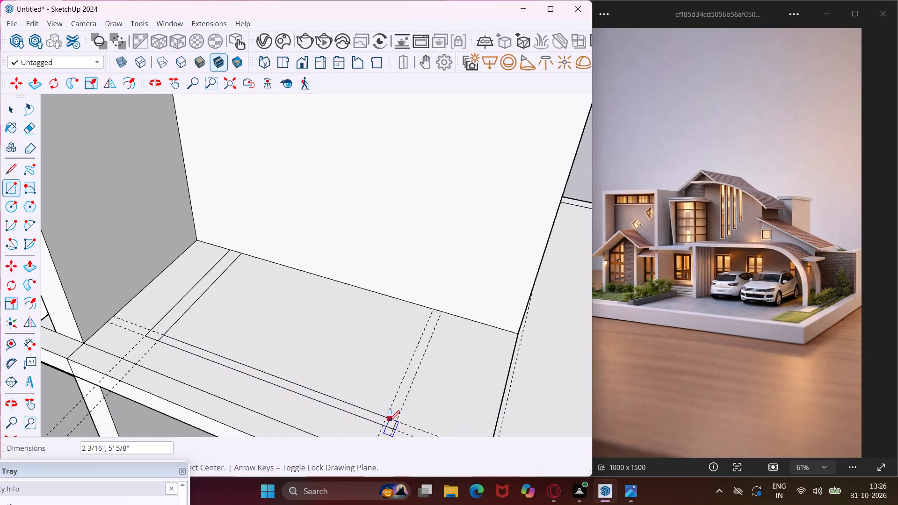
Draw a rectangle about 2 1/4" wide between the two far cross guides, from the front strip to the wall.
scroll(387, 419, "up", 3)
left_click(386, 415)
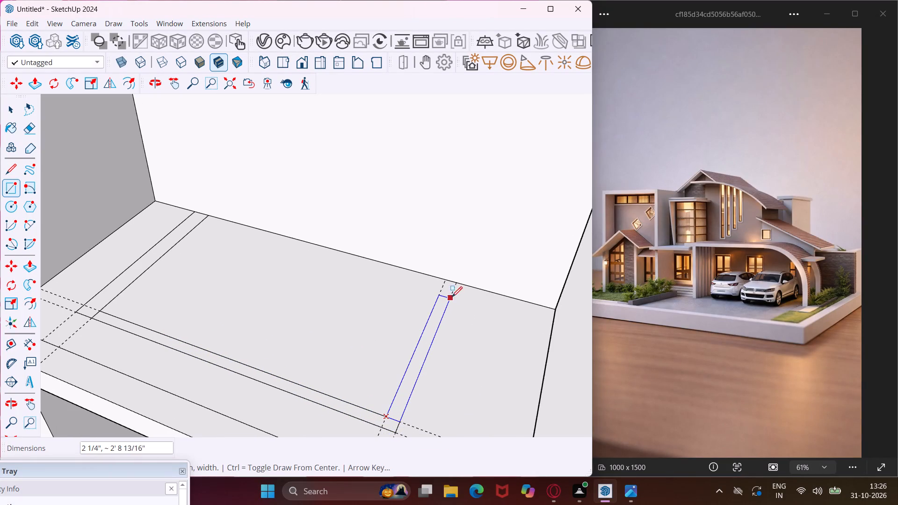
left_click(455, 284)
key("Escape")
key("space")
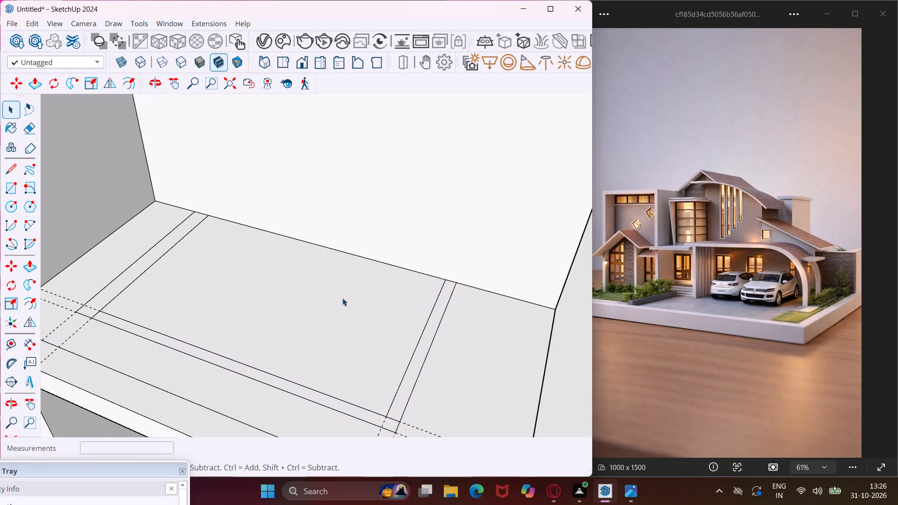
Push/Pull the column-side strip up about 8' 7 9/16" into a thin wall.
scroll(265, 278, "down", 5)
scroll(158, 288, "up", 8)
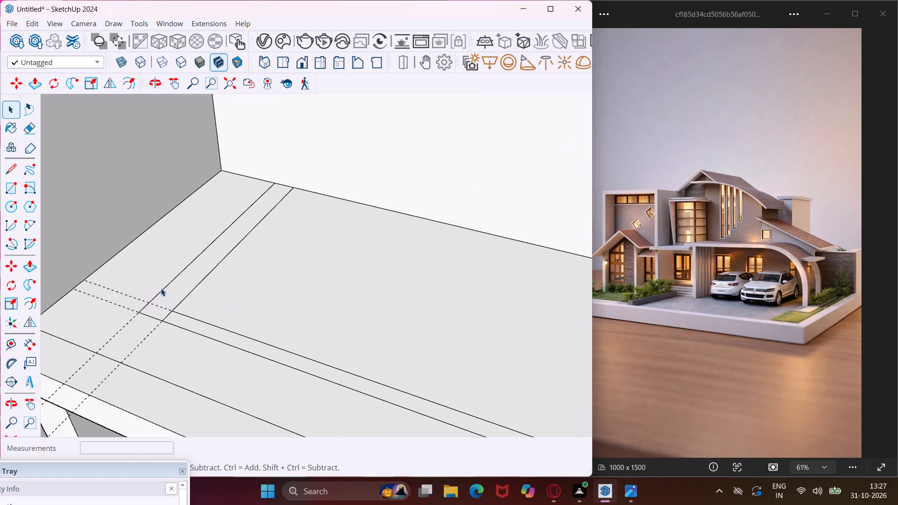
scroll(161, 288, "up", 1)
left_click(167, 296)
key("p")
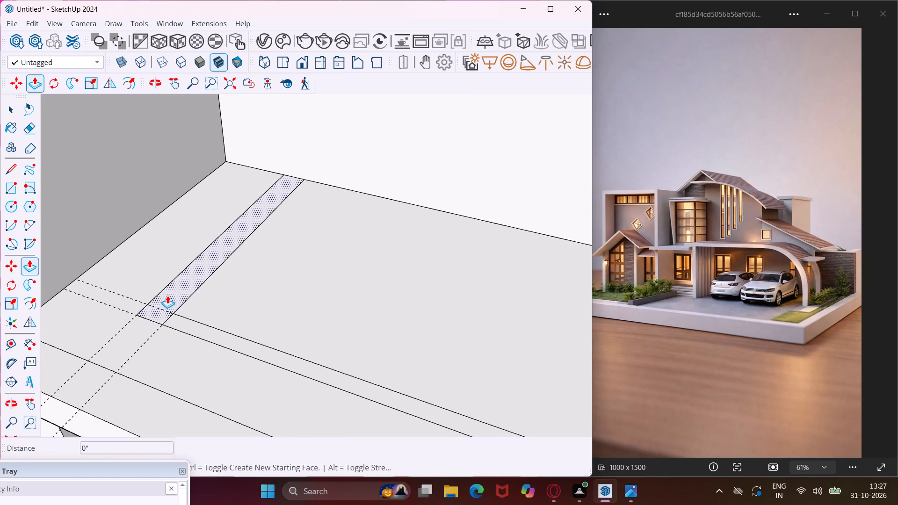
left_click(167, 296)
scroll(171, 276, "down", 3)
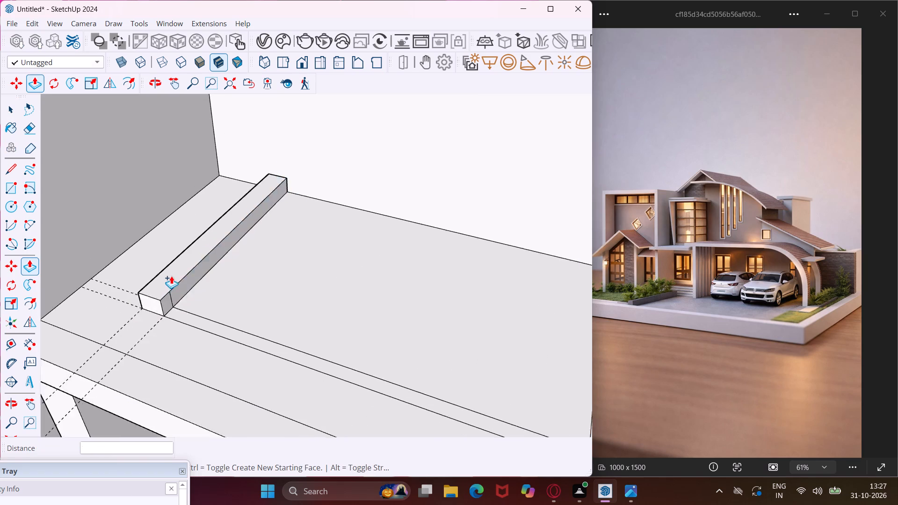
scroll(171, 276, "down", 16)
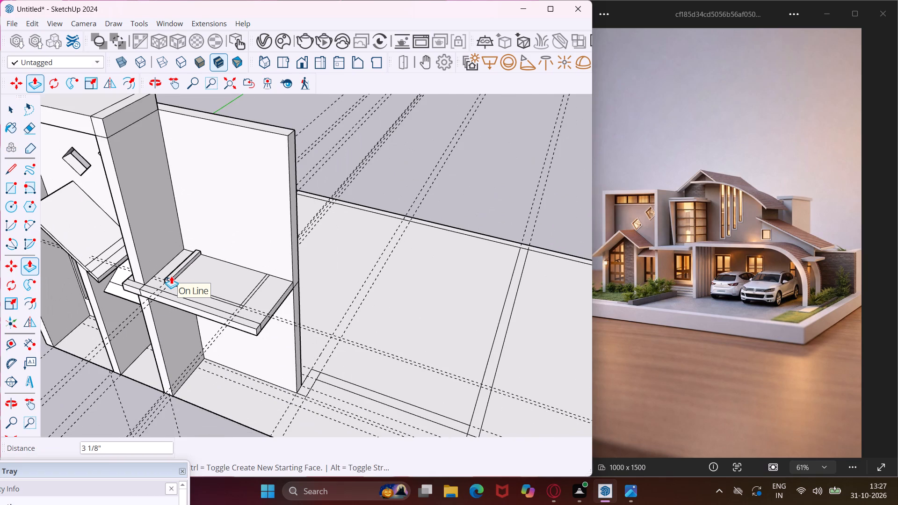
scroll(171, 276, "down", 4)
scroll(193, 185, "up", 3)
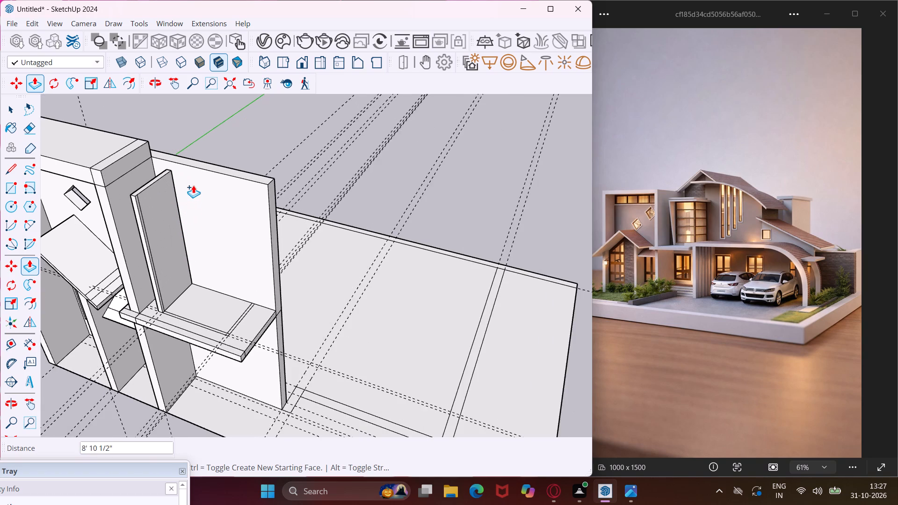
scroll(193, 185, "up", 4)
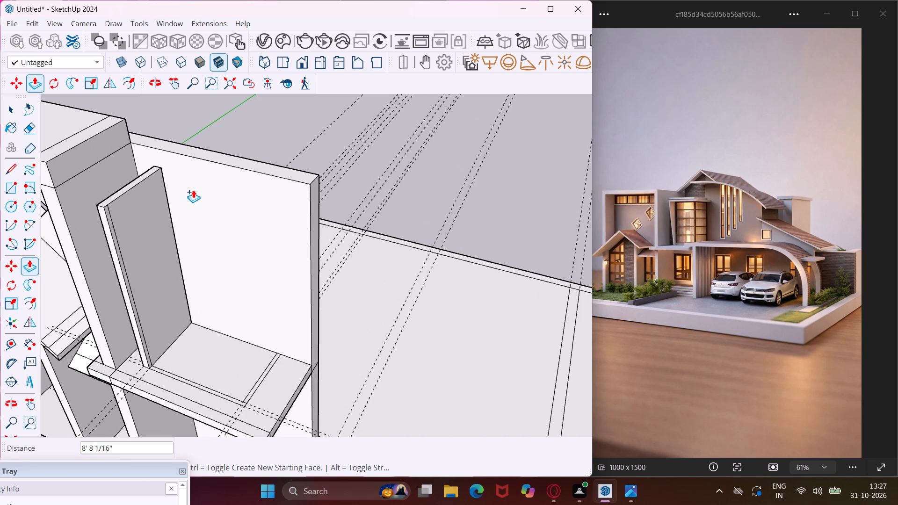
left_click(194, 191)
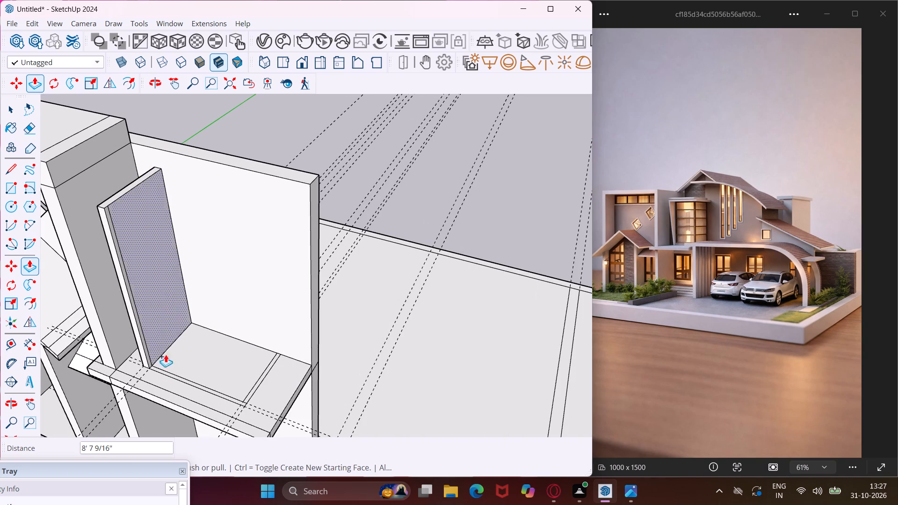
Push the column-side wall's top face down about 3 7/16" with a new starting face, marking off a band along its top.
scroll(164, 364, "up", 4)
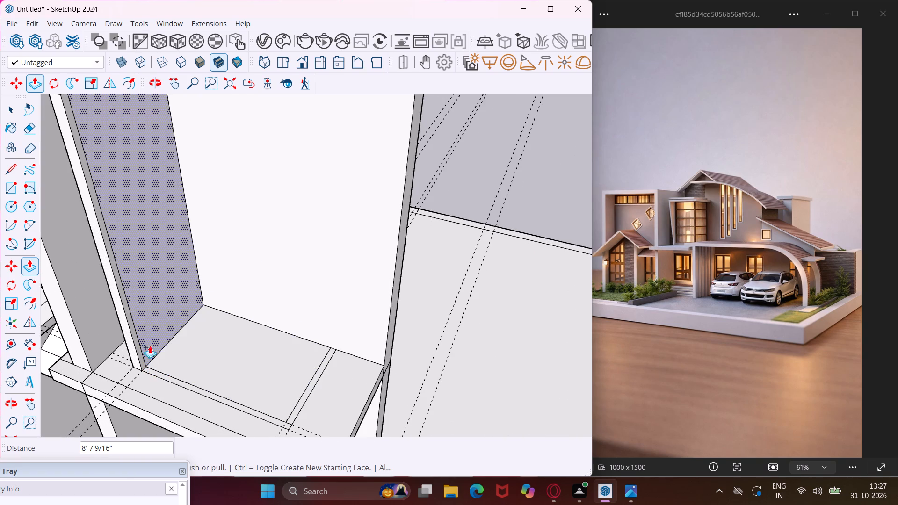
scroll(169, 281, "down", 4)
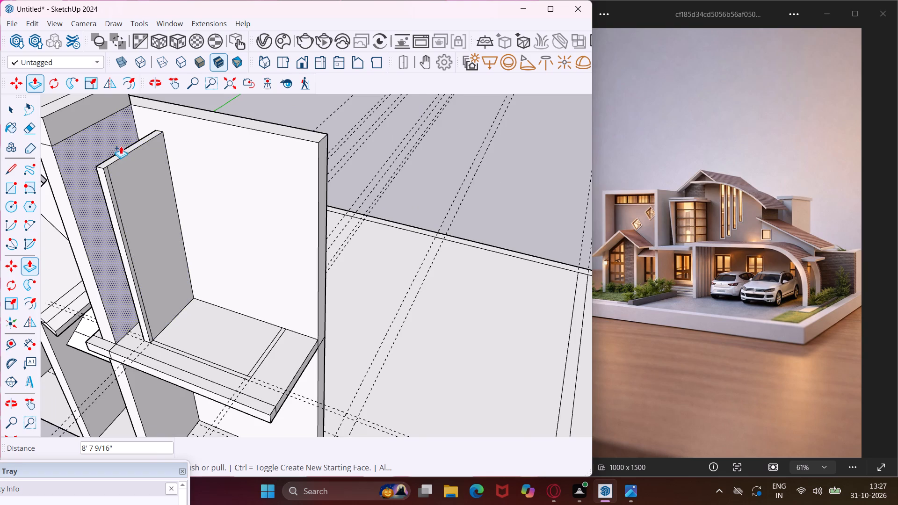
scroll(121, 146, "up", 8)
left_click(108, 169)
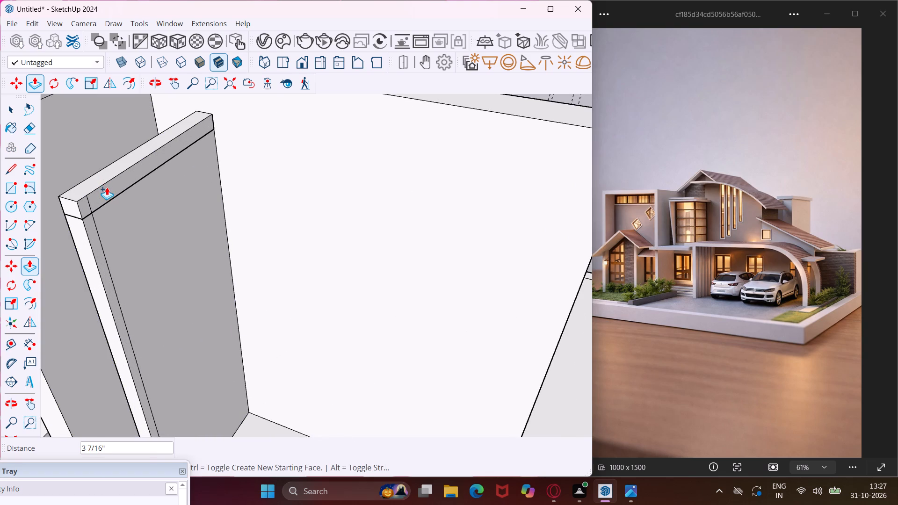
left_click(107, 187)
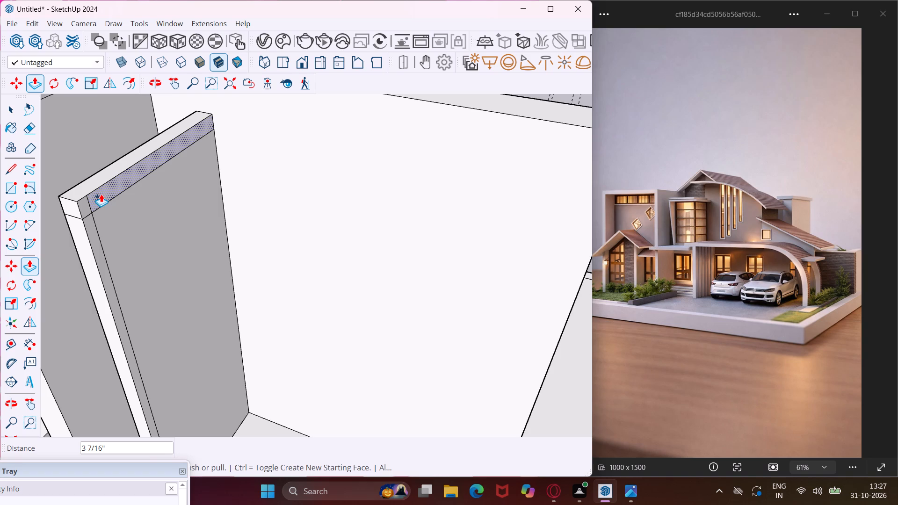
Push/Pull the front strip up about 8' 4 1/8", level with the lower edge of the column-side wall's top band.
scroll(92, 166, "down", 6)
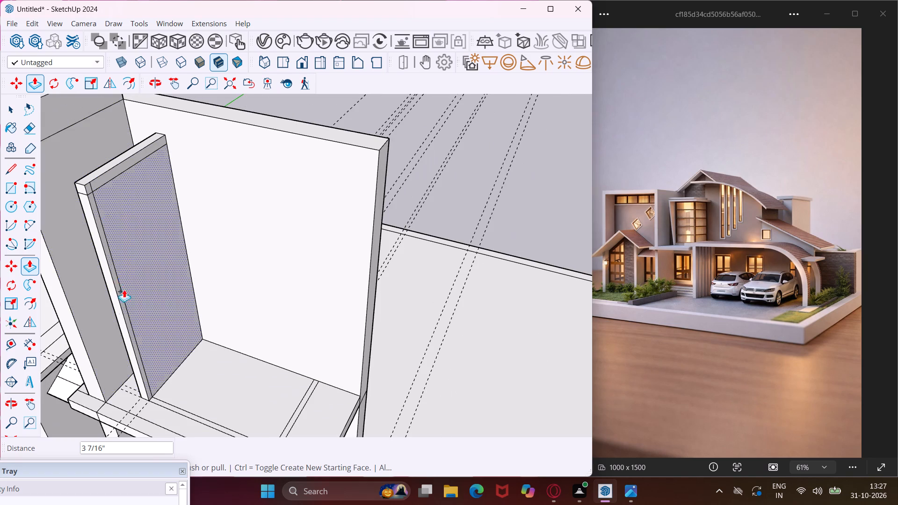
scroll(140, 375, "up", 8)
left_click(165, 418)
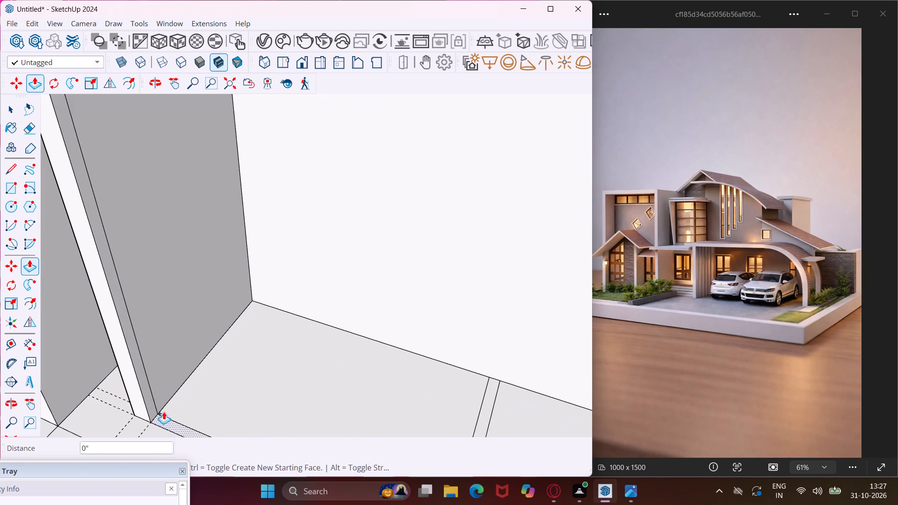
scroll(152, 364, "down", 11)
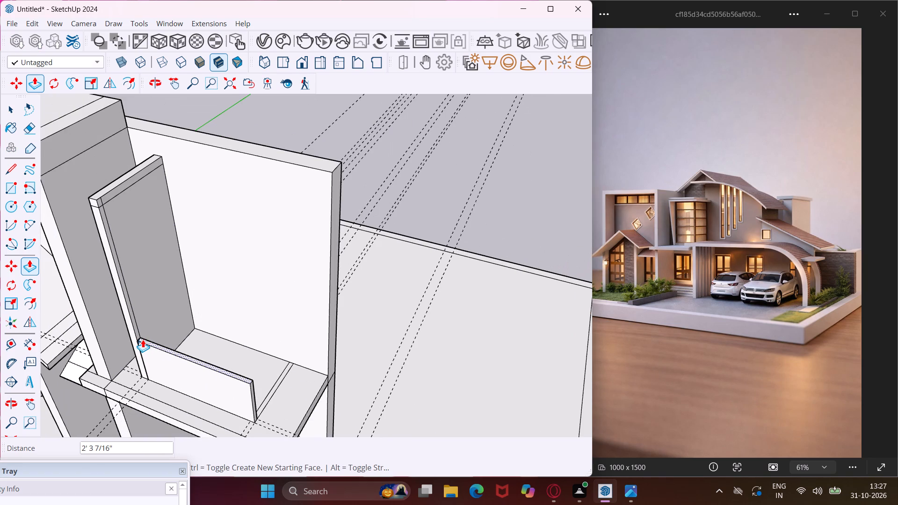
left_click(98, 206)
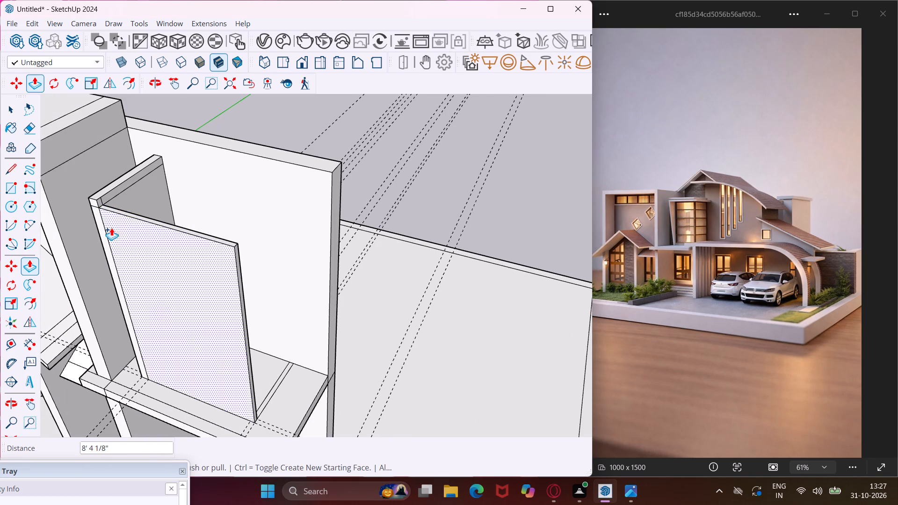
Push/Pull the far cross strip up about 8' 4 1/8" to match the front wall's height.
scroll(257, 397, "up", 9)
left_click(272, 407)
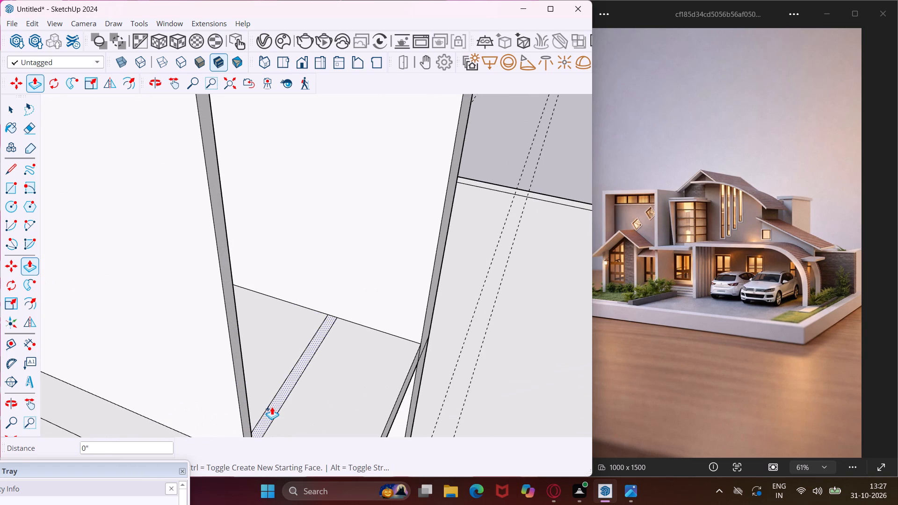
scroll(252, 358, "down", 10)
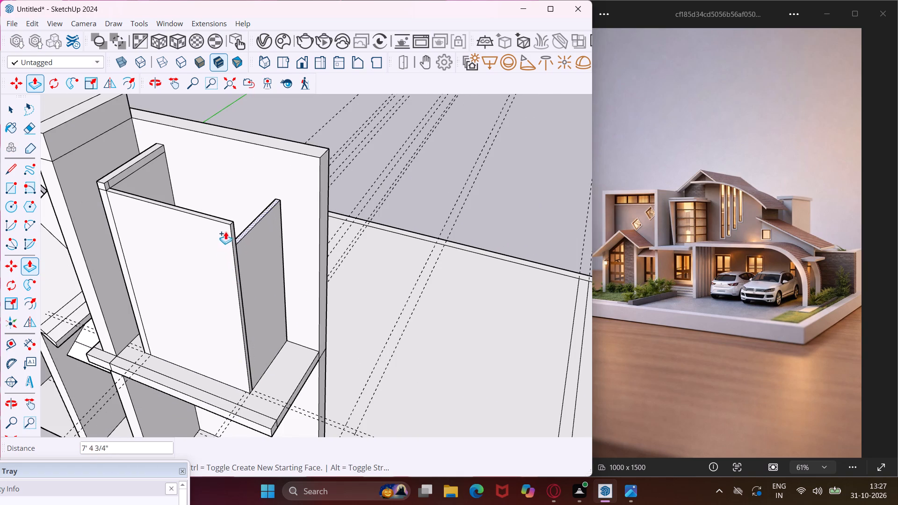
left_click(226, 224)
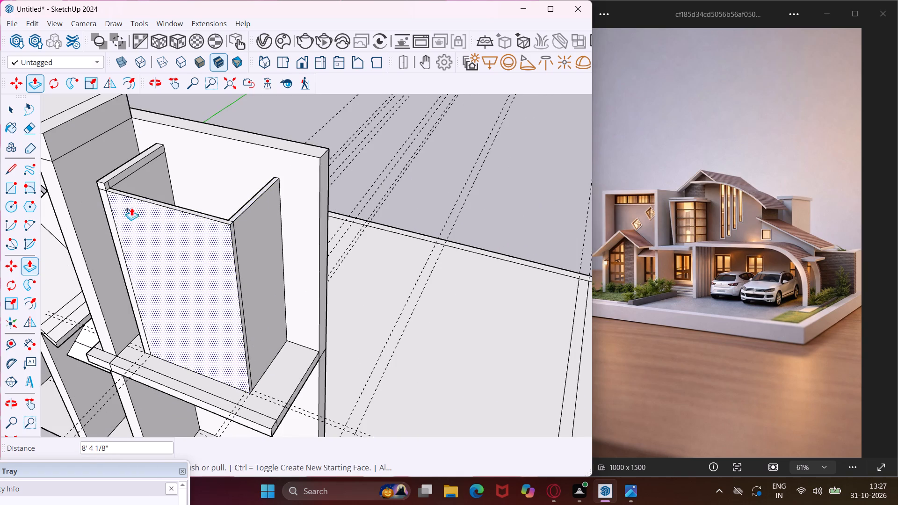
Push/Pull the inner face of the column-side wall's top band about 5' 5/8" to the far wall's outer face as a roof slab.
scroll(113, 177, "up", 9)
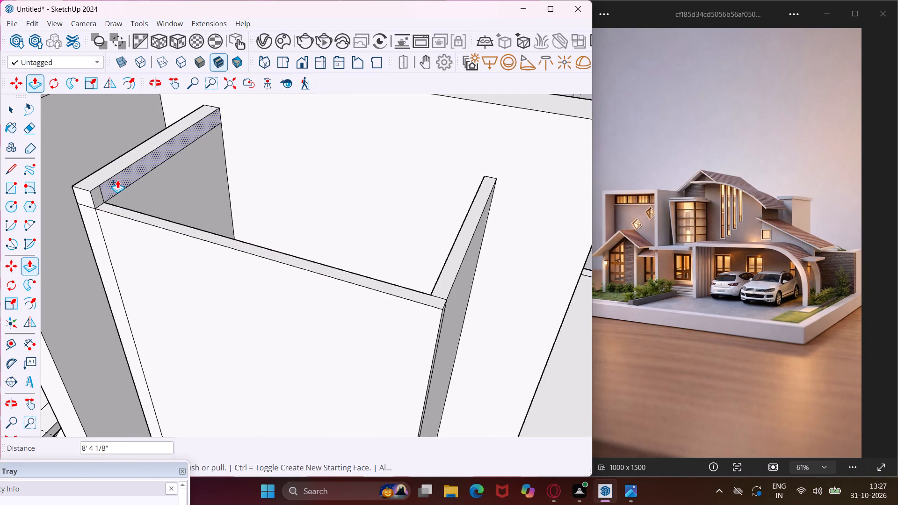
left_click(117, 180)
scroll(124, 181, "down", 5)
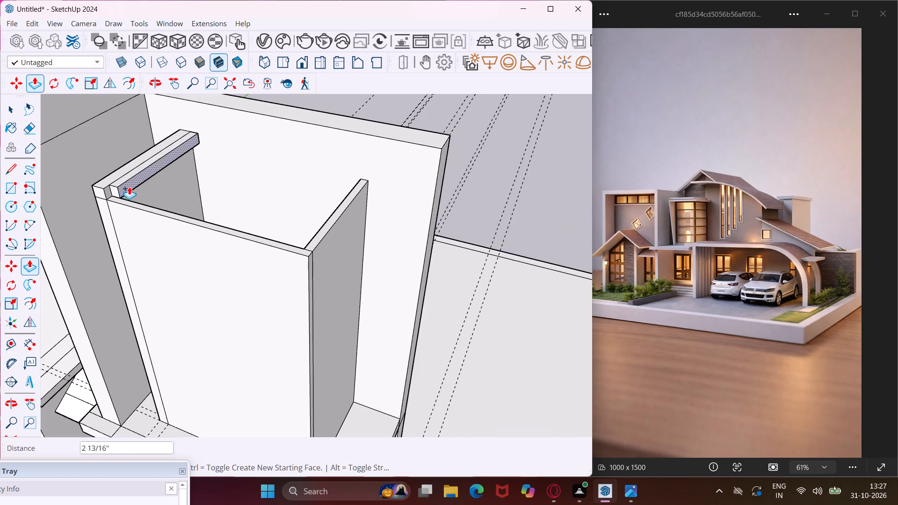
left_click(325, 260)
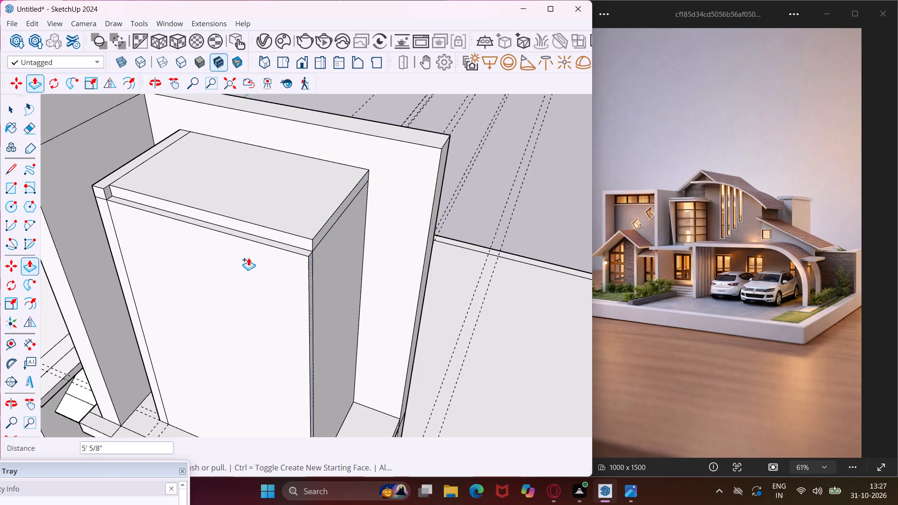
Push/Pull the small band face at the column-side front corner about 5' 5/8" along the front wall to complete the slab.
scroll(111, 199, "up", 9)
left_click(107, 190)
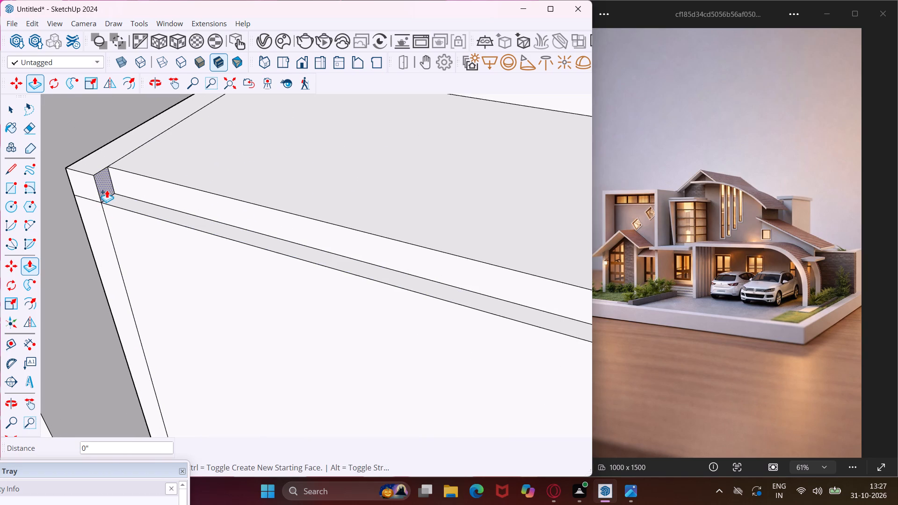
scroll(107, 190, "down", 4)
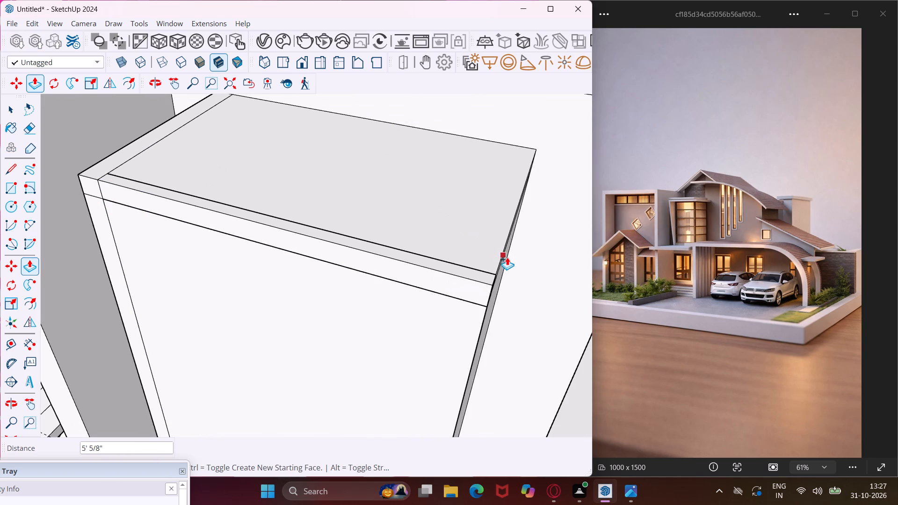
left_click(507, 257)
Pull the roof slab's far side face out about 2 3/4" beyond the far wall as an overhang.
middle_click_drag(495, 267, 447, 226)
scroll(448, 226, "up", 1)
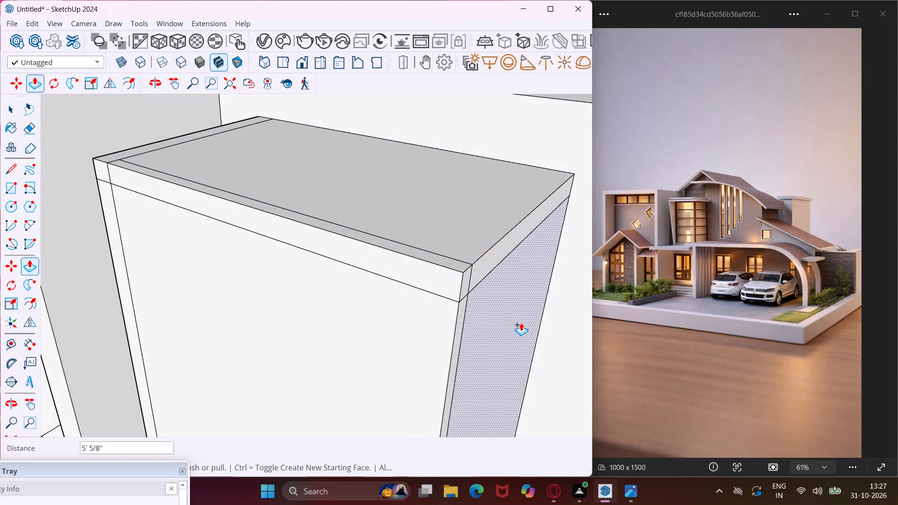
scroll(498, 252, "up", 4)
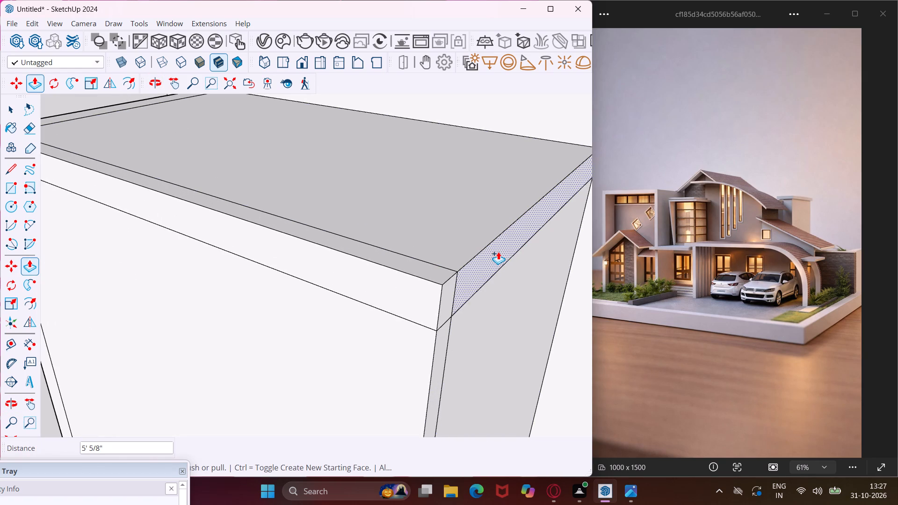
left_click(498, 252)
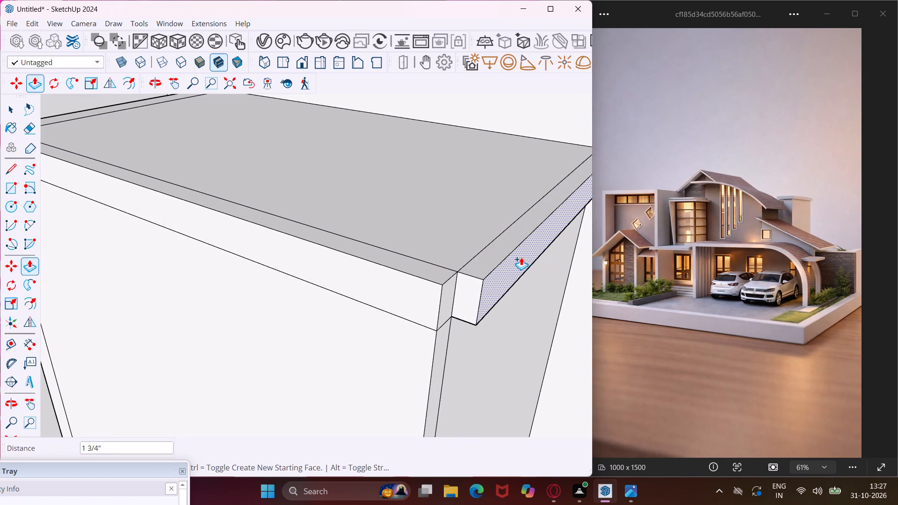
left_click(534, 266)
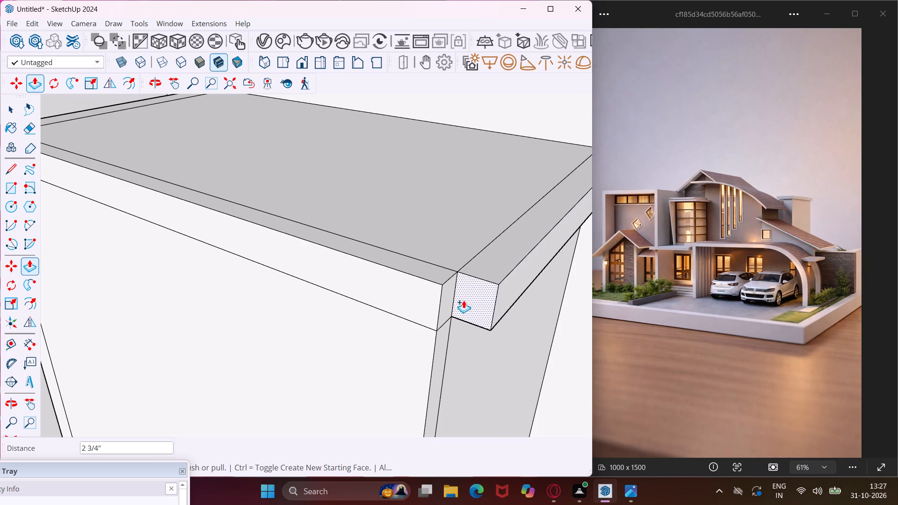
Repeat the 2 3/4" pull on the roof slab's front face and corner faces to carry the overhang around the front corner.
scroll(451, 296, "up", 3)
double_click(448, 296)
double_click(415, 296)
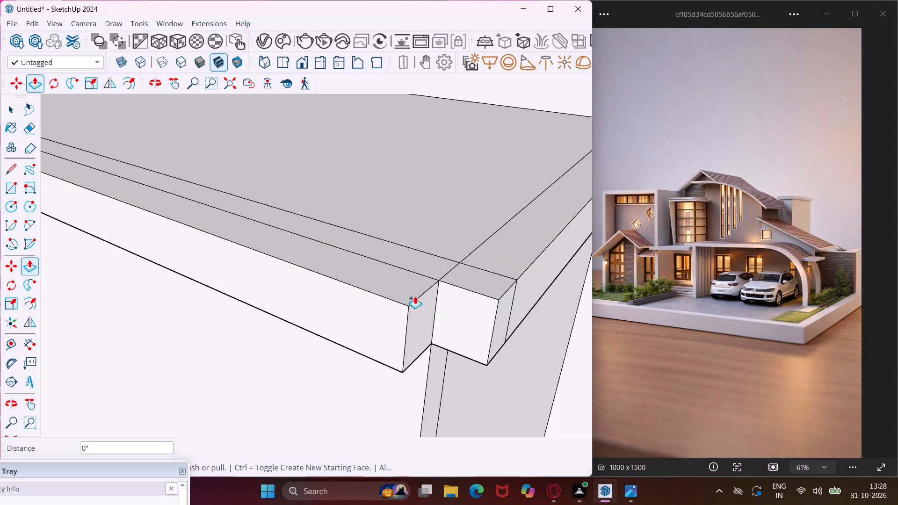
double_click(465, 307)
Pull the narrow front end face of the column-side wall out about 1' 13/16" along the projecting slab.
scroll(377, 270, "down", 7)
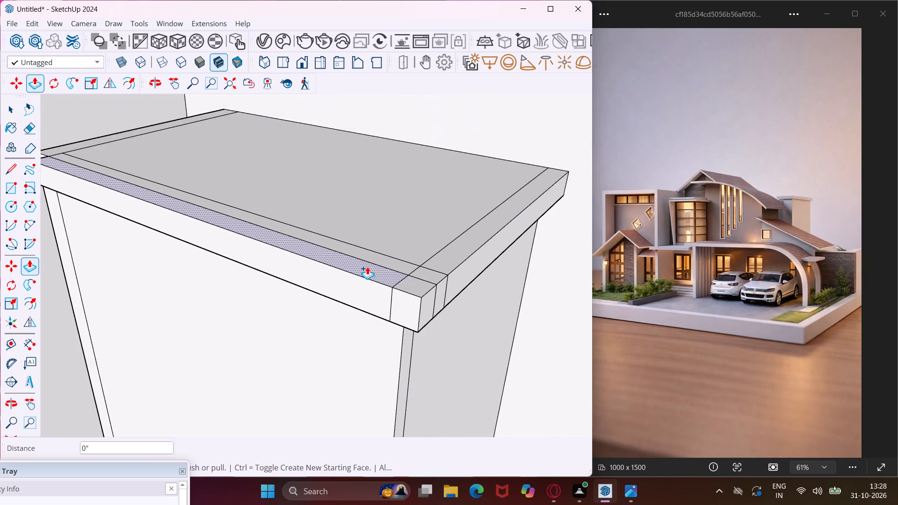
scroll(360, 266, "down", 6)
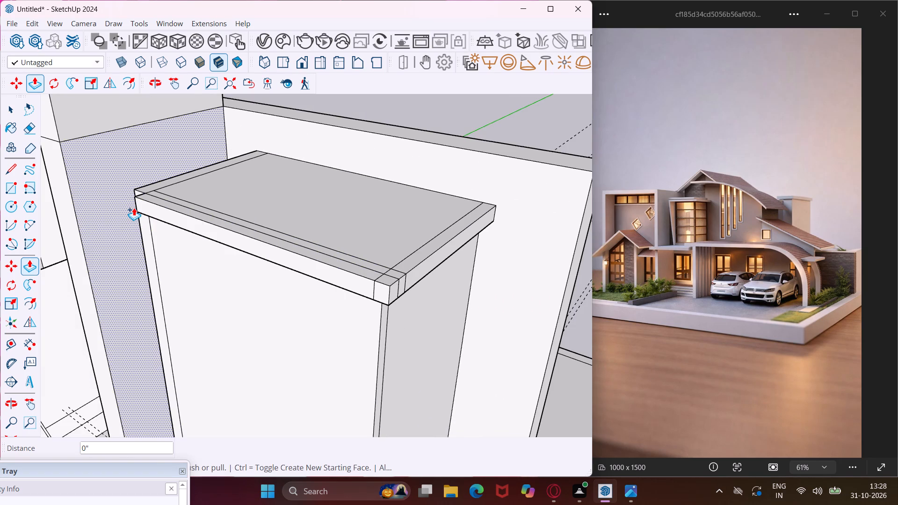
middle_click_drag(134, 208, 227, 126)
scroll(226, 126, "down", 9)
middle_click_drag(235, 203, 256, 310)
scroll(232, 325, "up", 9)
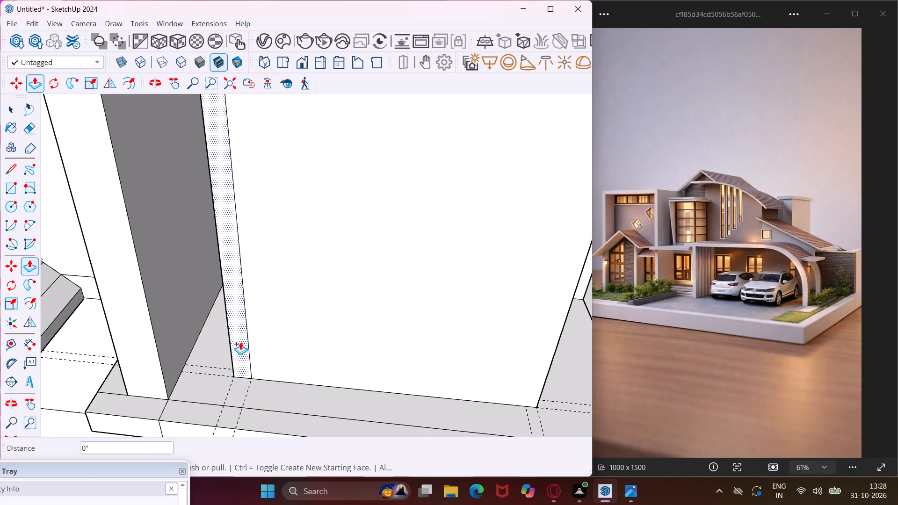
left_click(240, 342)
scroll(229, 364, "down", 3)
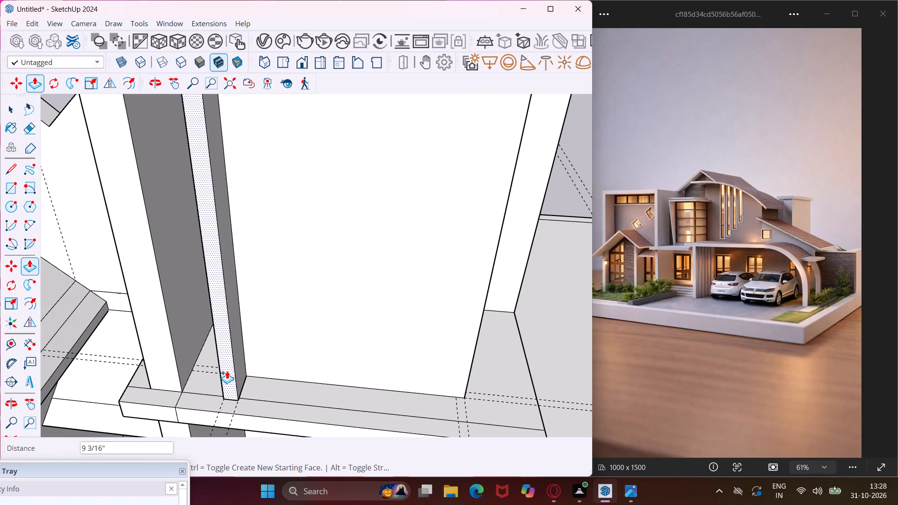
left_click(224, 382)
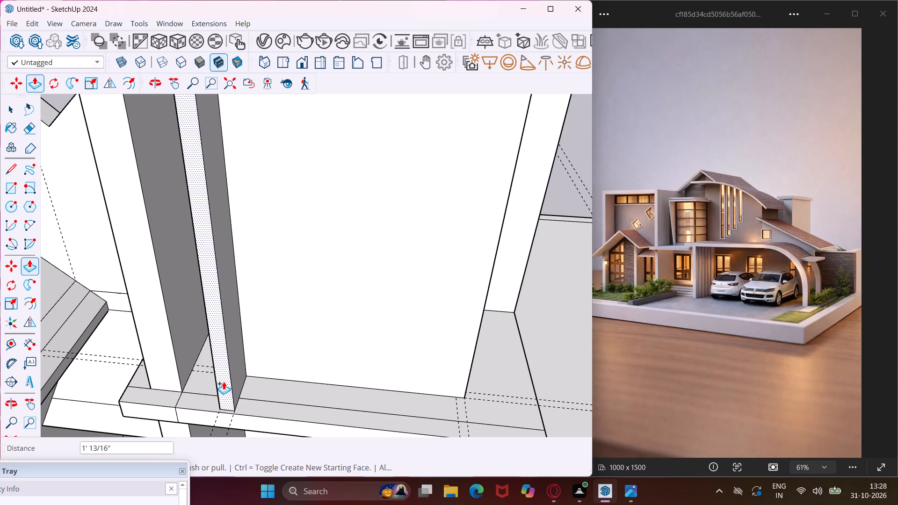
Pull the small front face at the roof slab's column-side corner out 1' 13/16" over the extended wall end.
scroll(238, 275, "down", 7)
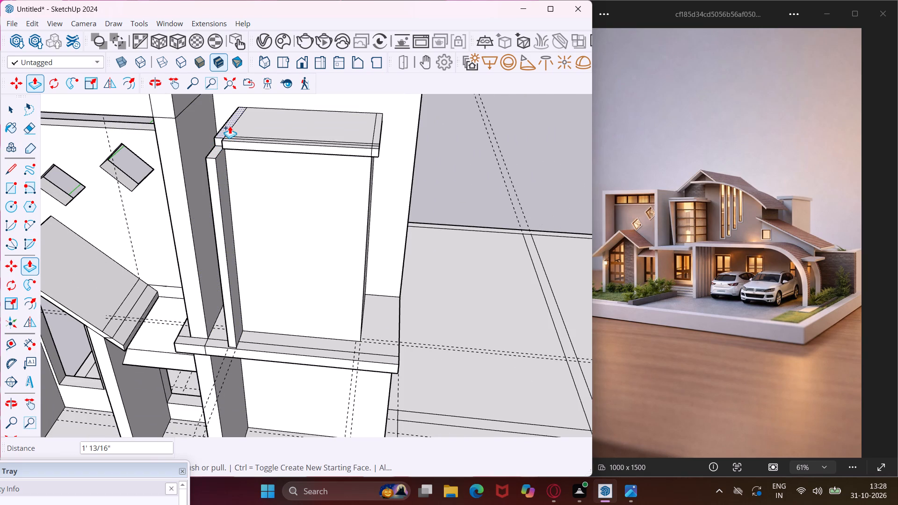
scroll(230, 121, "up", 5)
scroll(211, 153, "up", 5)
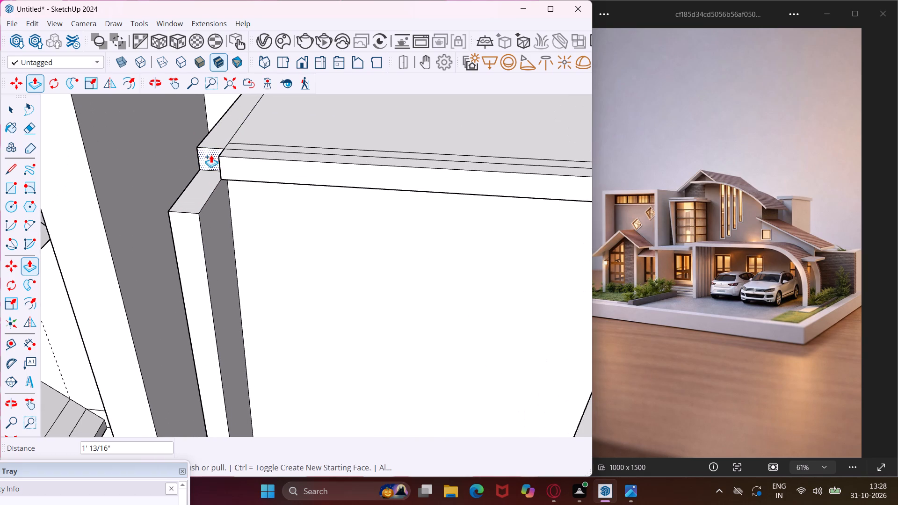
left_click(211, 155)
left_click(199, 218)
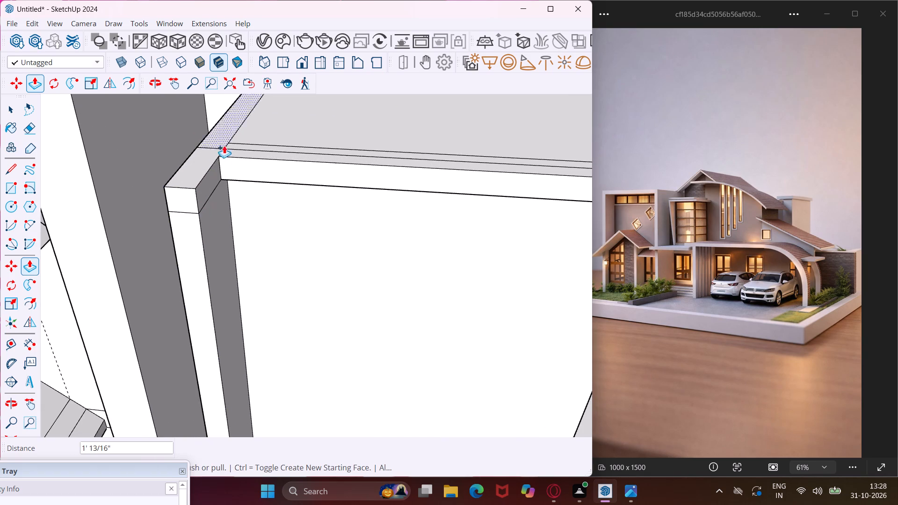
Raise the narrow column-side strip on top of the roof slab about 3 15/16".
scroll(226, 136, "down", 3)
middle_click_drag(226, 136, 150, 181)
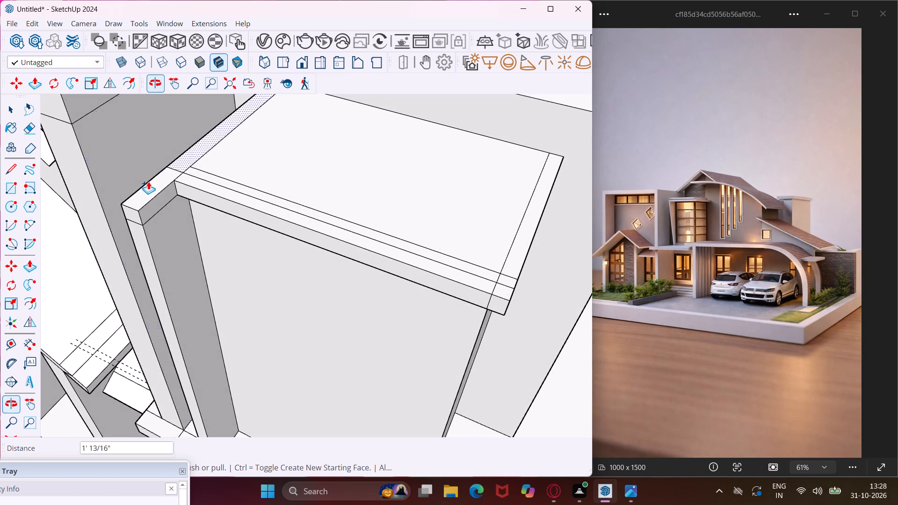
scroll(201, 151, "up", 2)
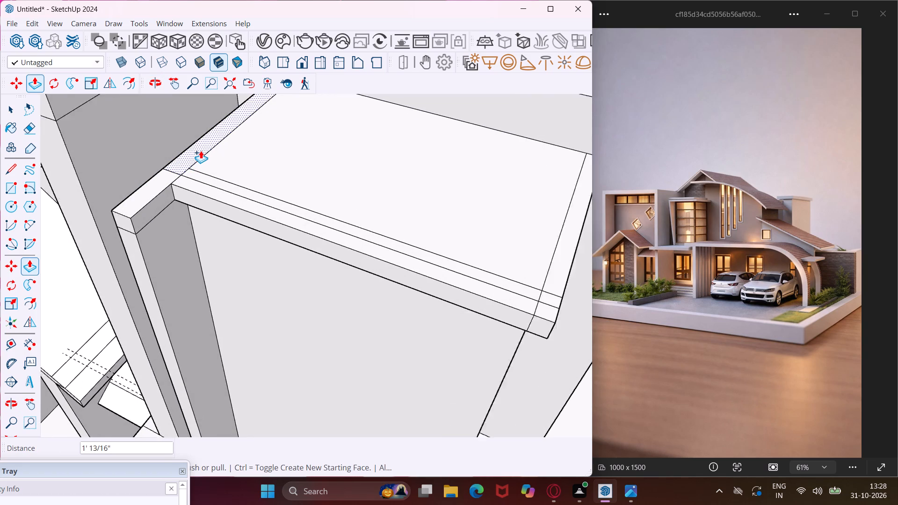
left_click(201, 147)
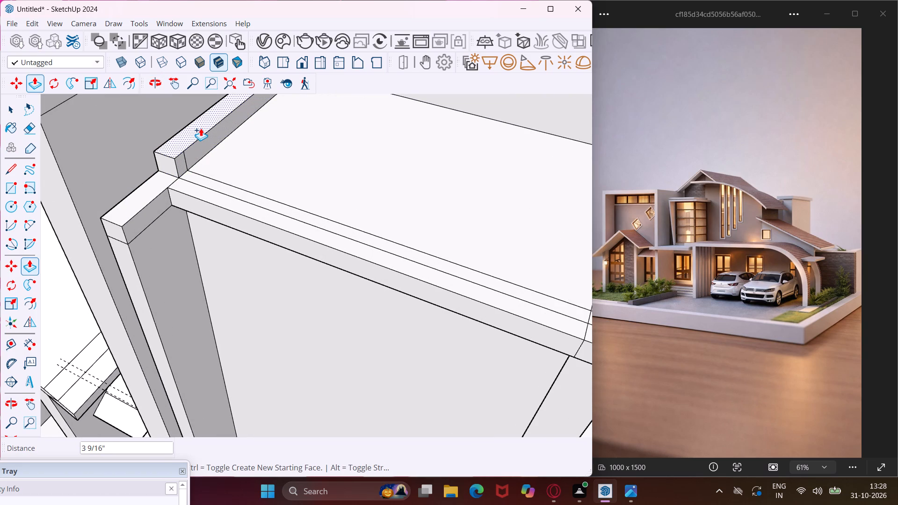
left_click(201, 126)
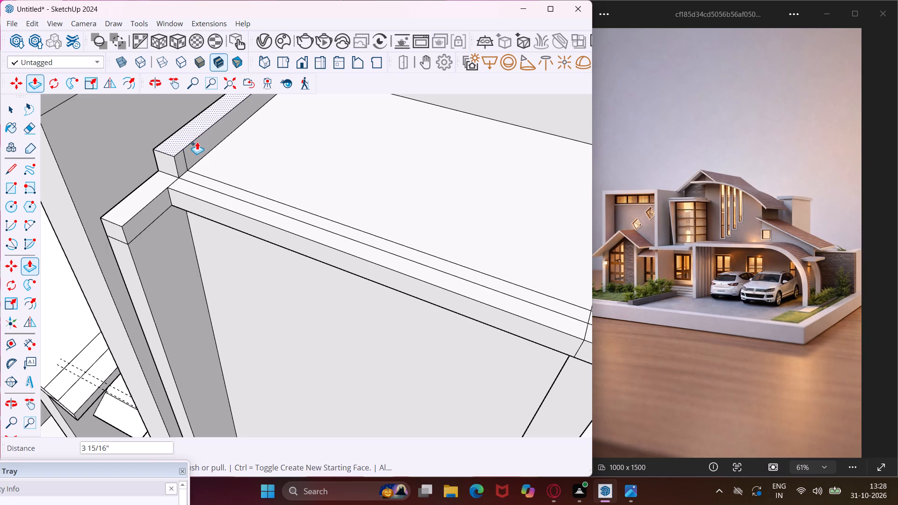
Pull the inner side face of the raised strip about 5' 9/16" across the roof slab to form an upper layer.
scroll(194, 150, "up", 4)
left_click(194, 150)
scroll(210, 153, "down", 6)
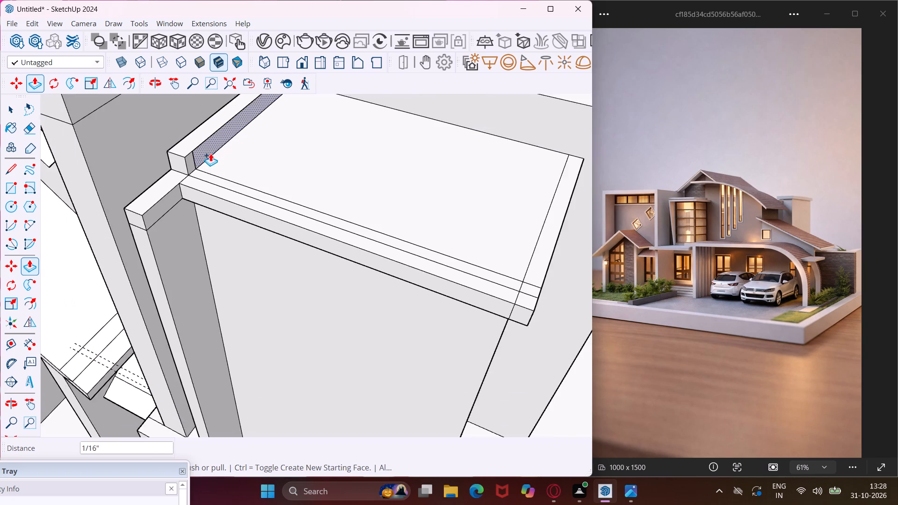
scroll(210, 153, "down", 3)
left_click(212, 144)
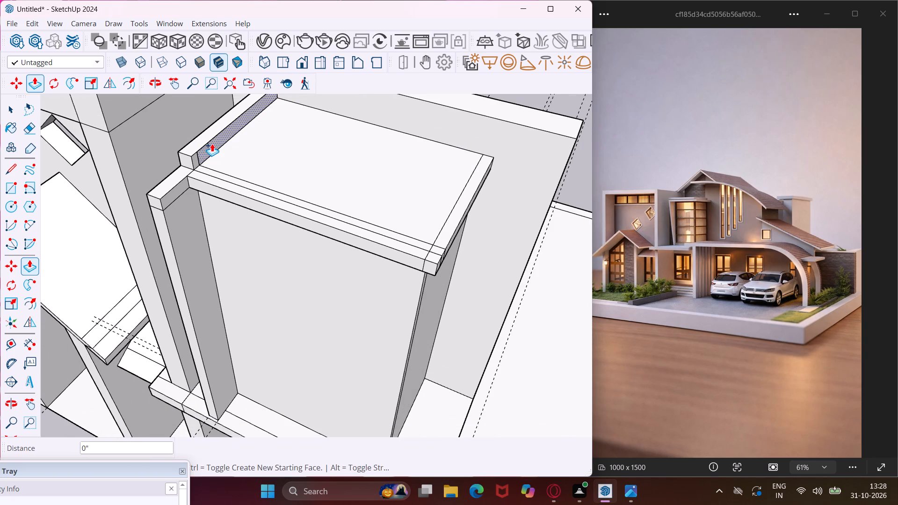
left_click(431, 245)
Pull the small leftover face at the upper layer's column-side front corner about 5' 5/8" along the front to complete the layer.
scroll(199, 165, "up", 4)
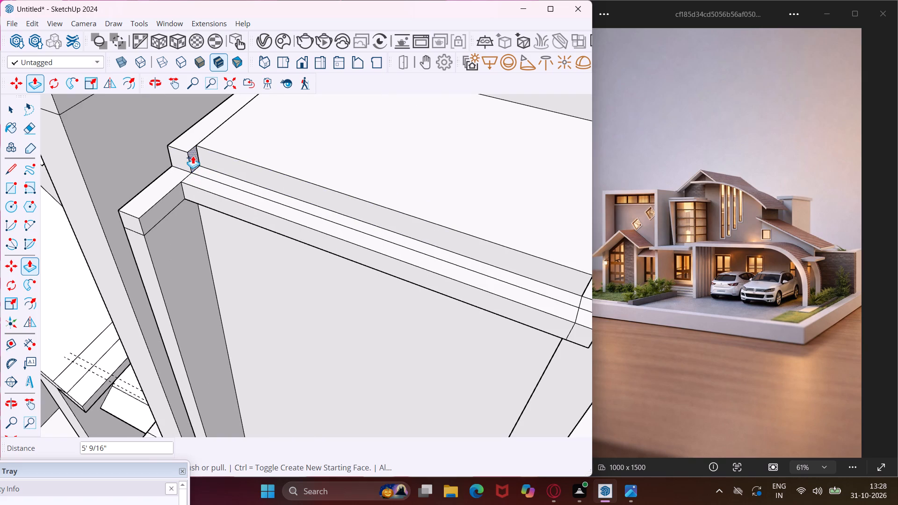
left_click(193, 156)
scroll(222, 169, "down", 9)
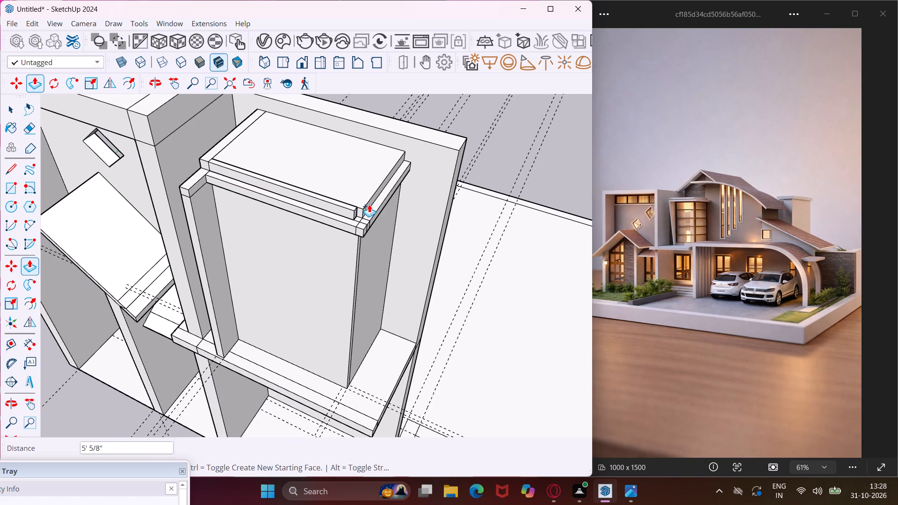
left_click(369, 204)
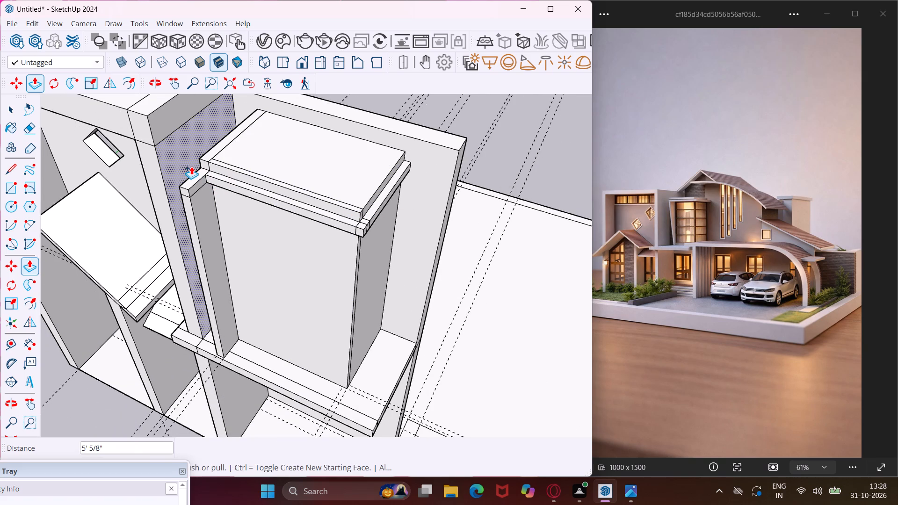
key("Escape")
key("space")
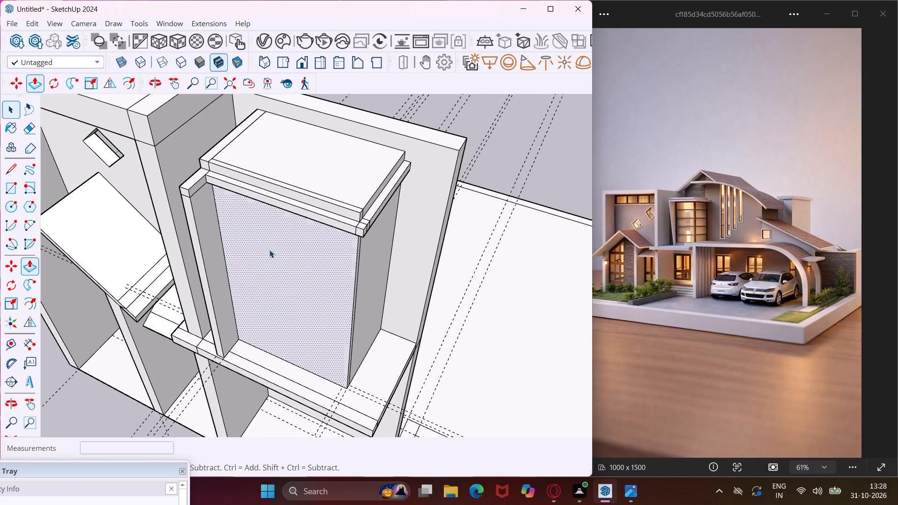
Draw a diagonal line about 8' 8 1/8" long on the extended column-side wall, from near its inner bottom corner to its outer top corner.
middle_click_drag(202, 242, 212, 194)
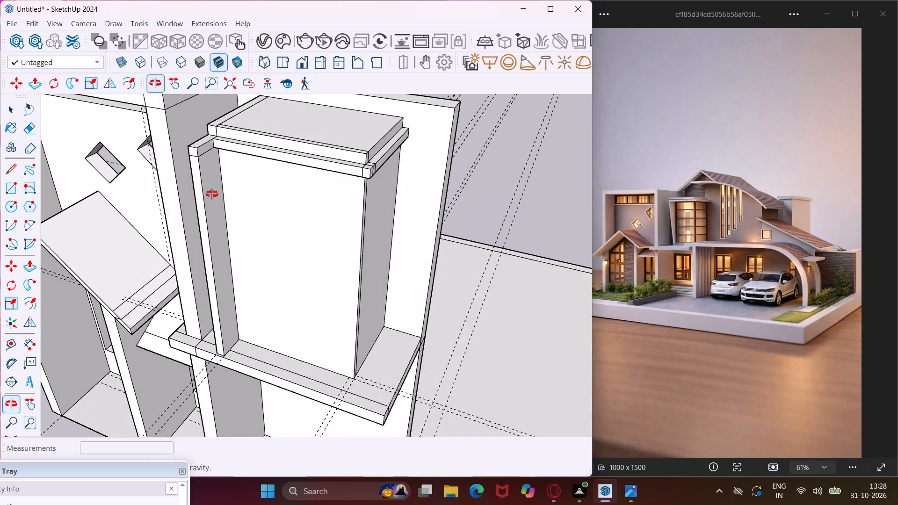
middle_click_drag(212, 194, 212, 188)
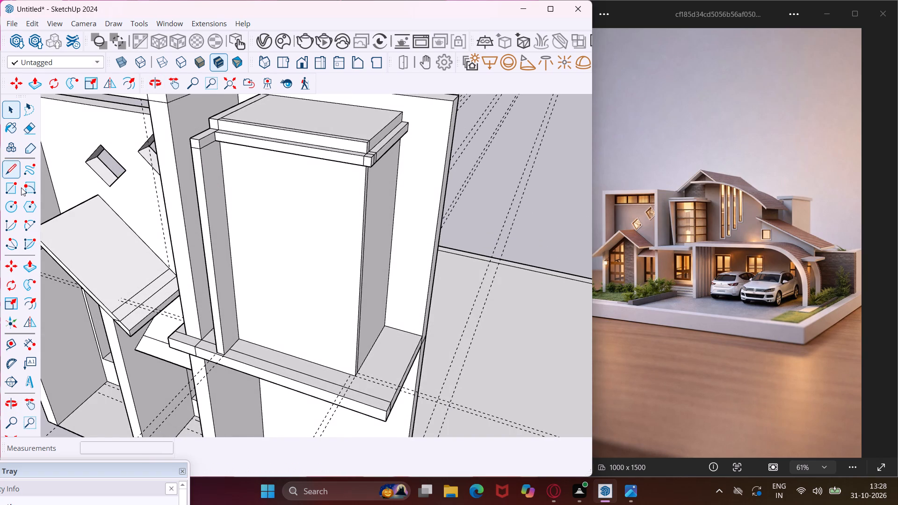
left_click(14, 174)
scroll(214, 320, "up", 5)
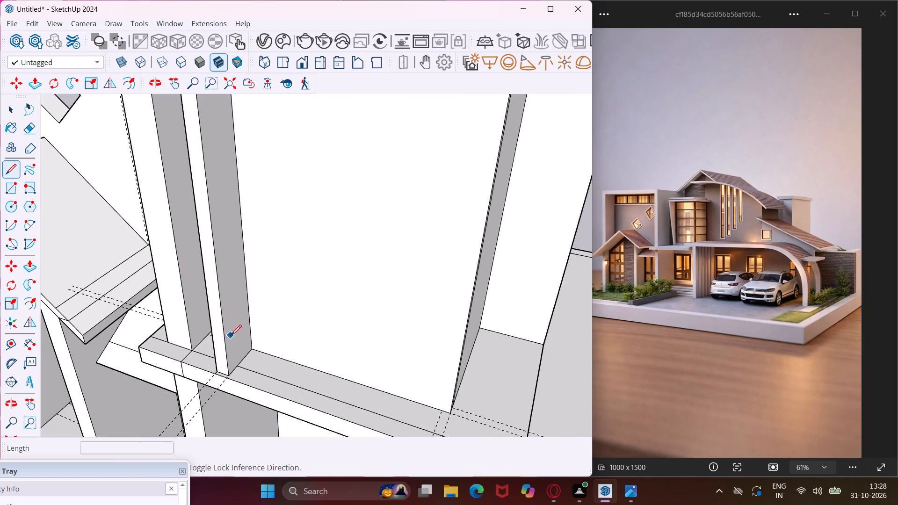
scroll(232, 335, "up", 7)
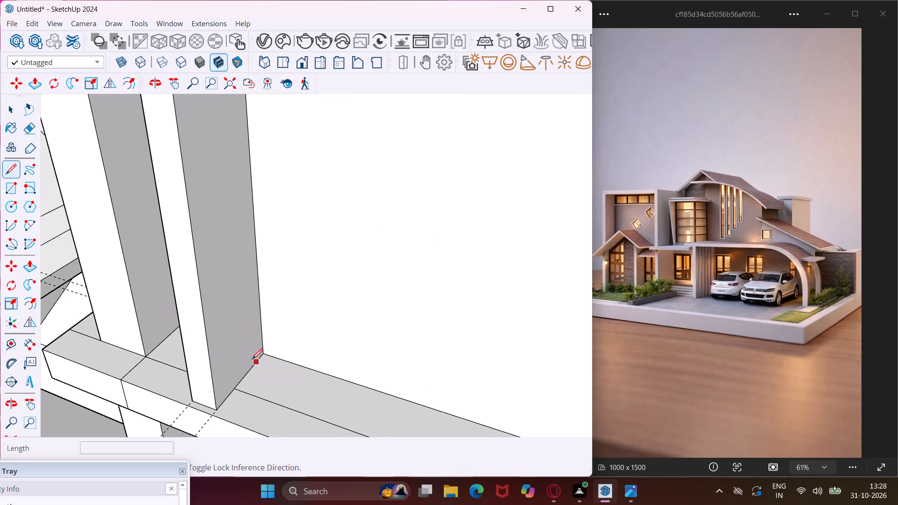
left_click(257, 364)
scroll(224, 296, "down", 11)
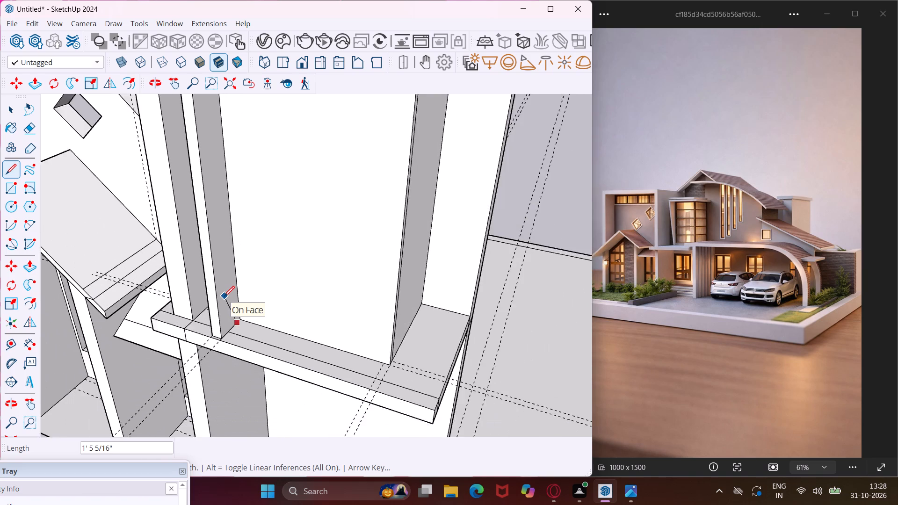
scroll(224, 296, "down", 6)
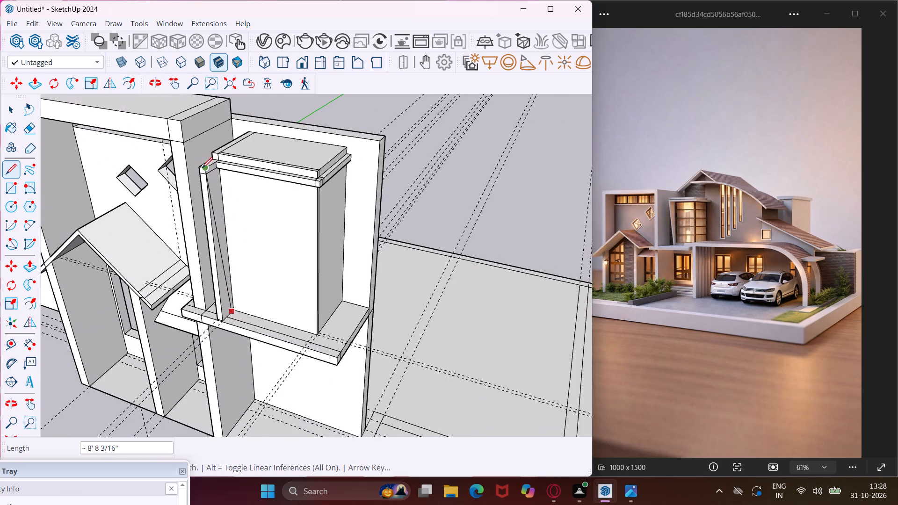
scroll(207, 169, "up", 14)
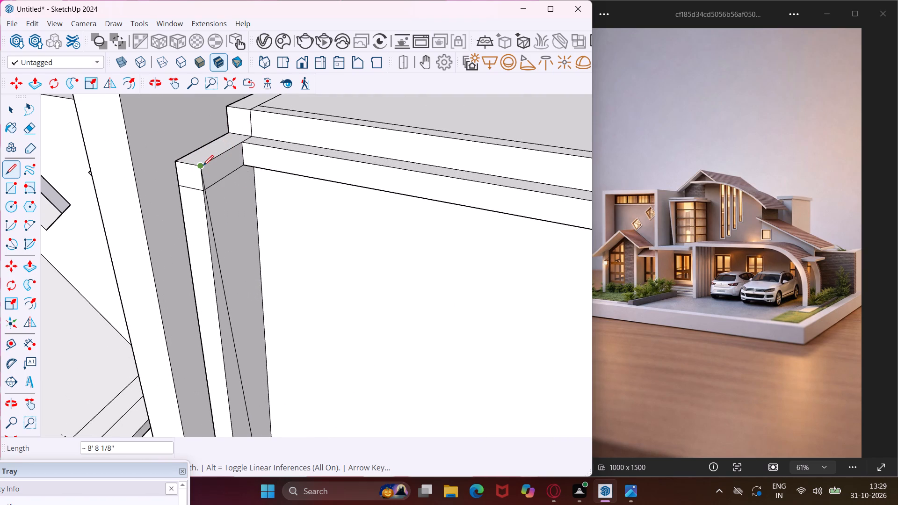
left_click(203, 166)
key("Escape")
key("space")
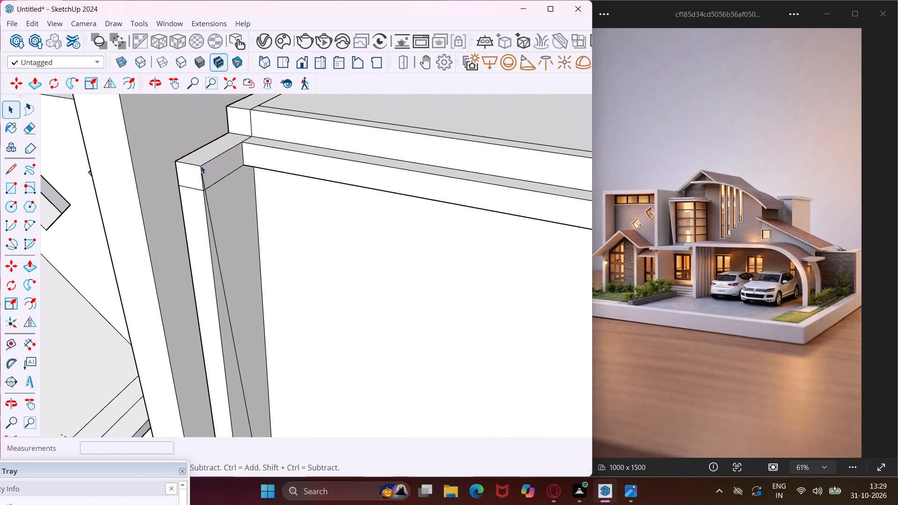
Erase the seam edges between the column-side wall and the roof slab extension on the side and front faces.
key("e")
scroll(221, 192, "up", 4)
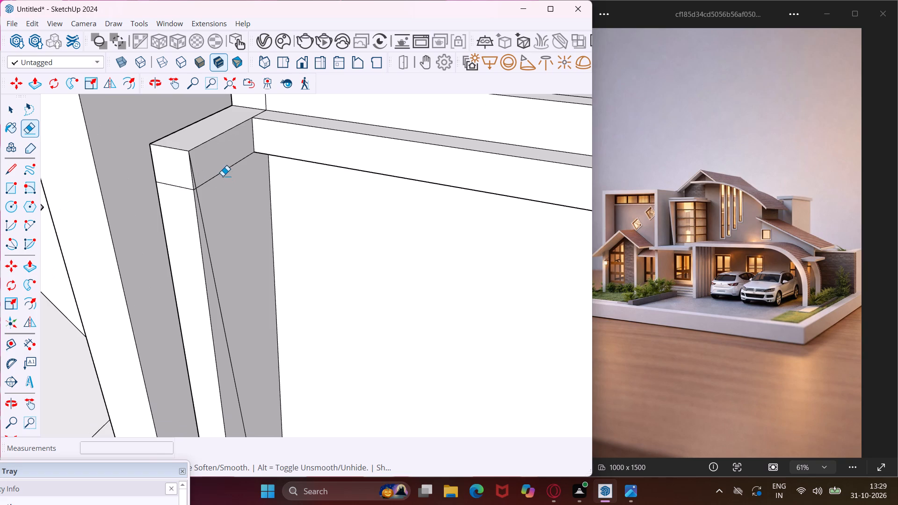
left_click(221, 172)
scroll(197, 197, "up", 12)
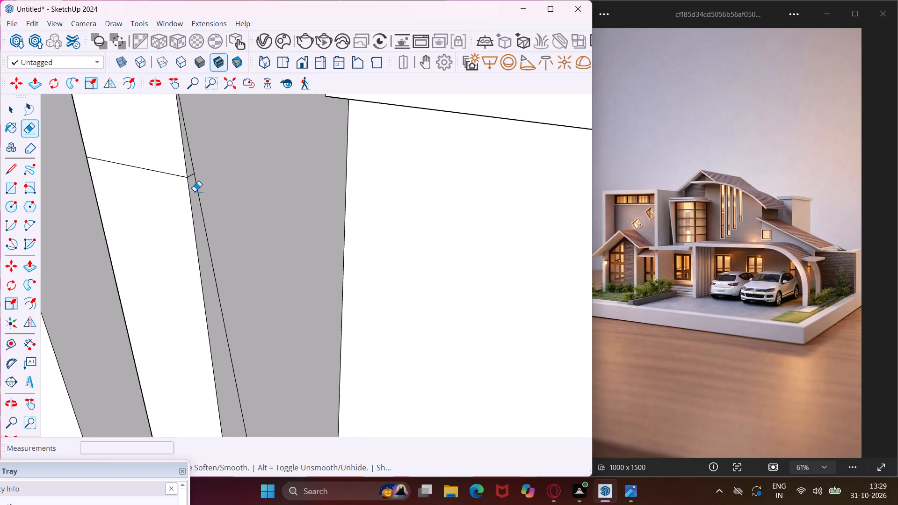
scroll(195, 191, "up", 3)
left_click(187, 166)
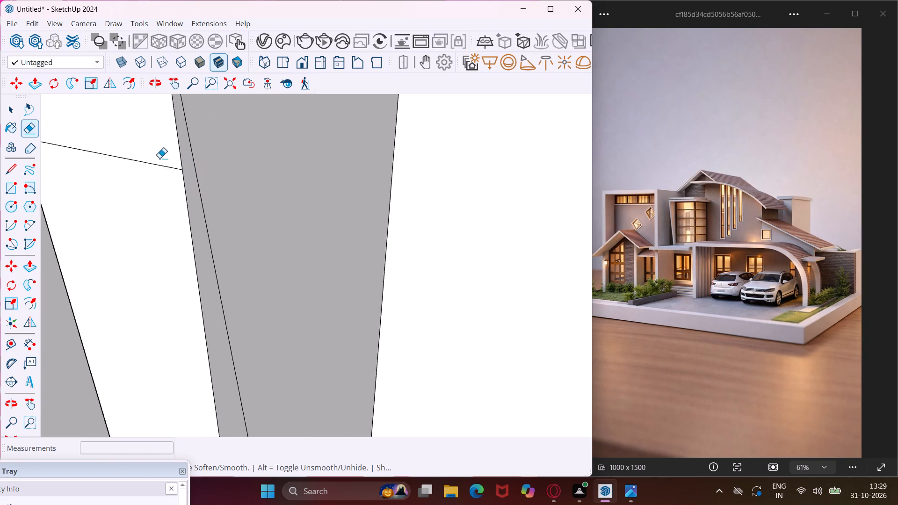
scroll(159, 157, "down", 16)
scroll(161, 151, "down", 15)
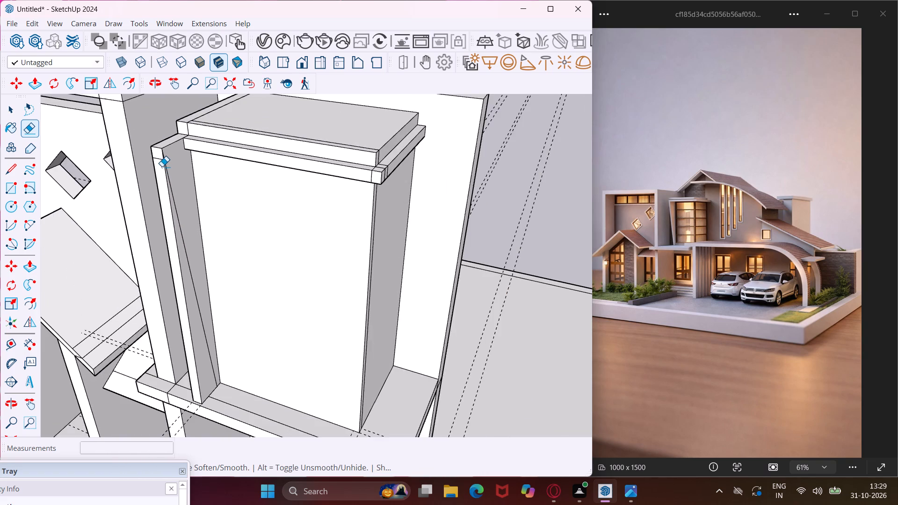
scroll(162, 166, "down", 1)
scroll(160, 165, "up", 18)
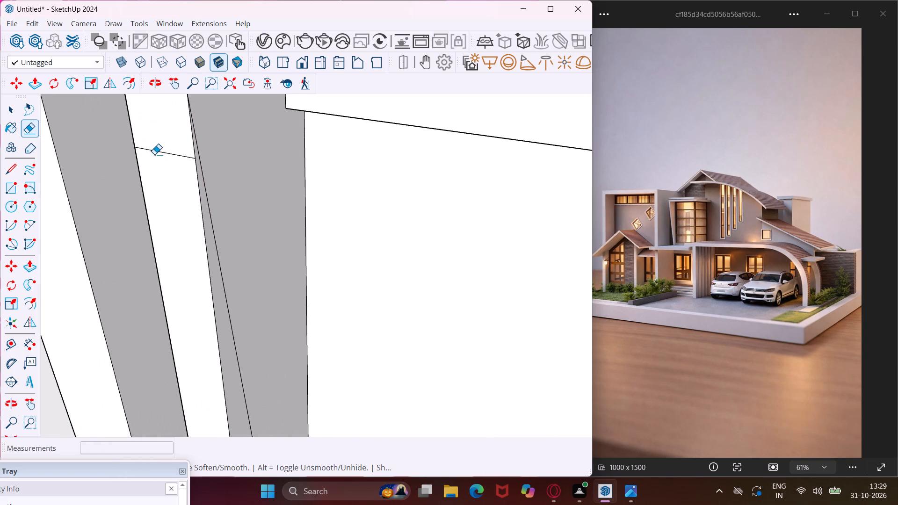
left_click(155, 151)
key("Escape")
key("space")
scroll(168, 131, "down", 3)
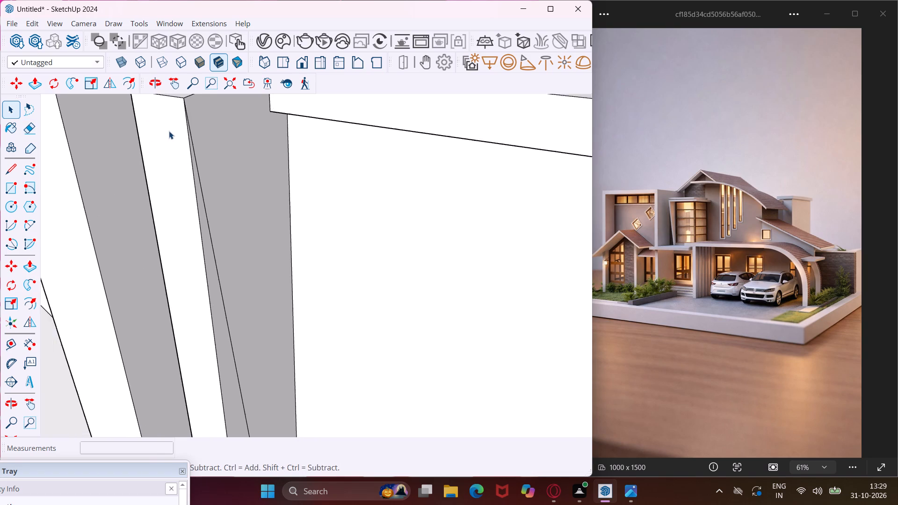
scroll(169, 131, "down", 17)
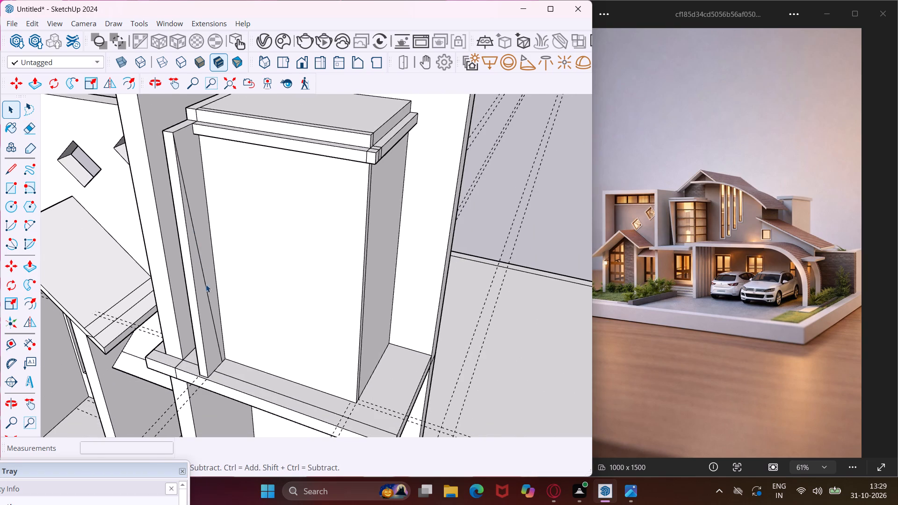
Push the triangular face outside the diagonal line 4" through the column-side wall to cut its taper.
scroll(210, 299, "up", 9)
left_click(200, 311)
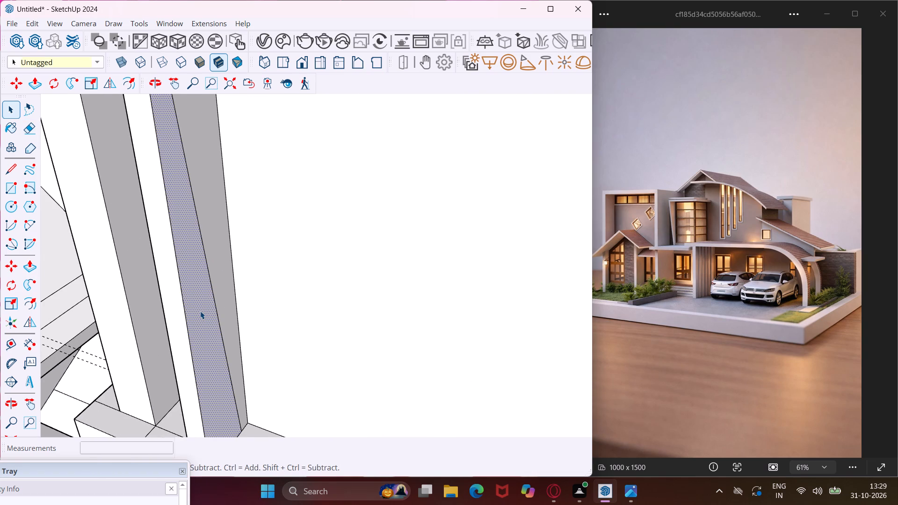
key("p")
left_click(200, 311)
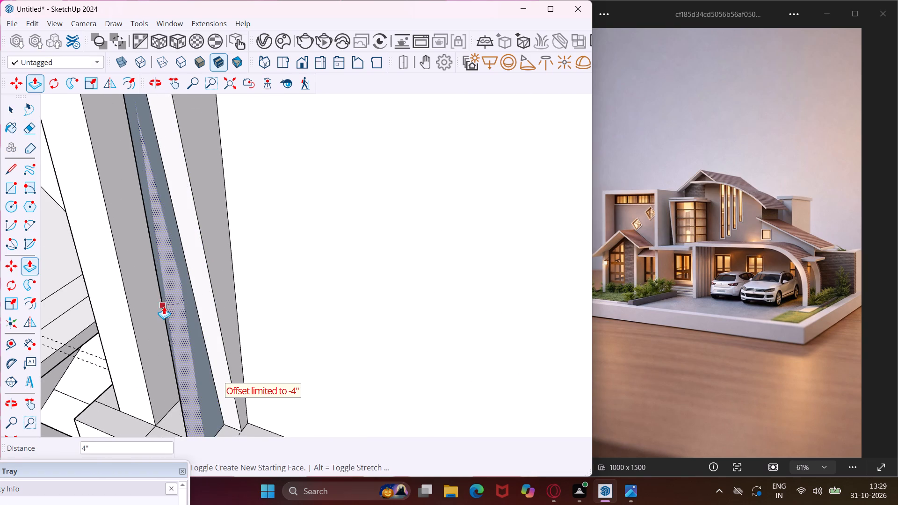
left_click(161, 310)
key("Escape")
key("space")
Erase the leftover triangular face's outer edge and the remaining bottom edge segments beside the tapered wall.
scroll(170, 289, "down", 5)
middle_click_drag(172, 289, 452, 258)
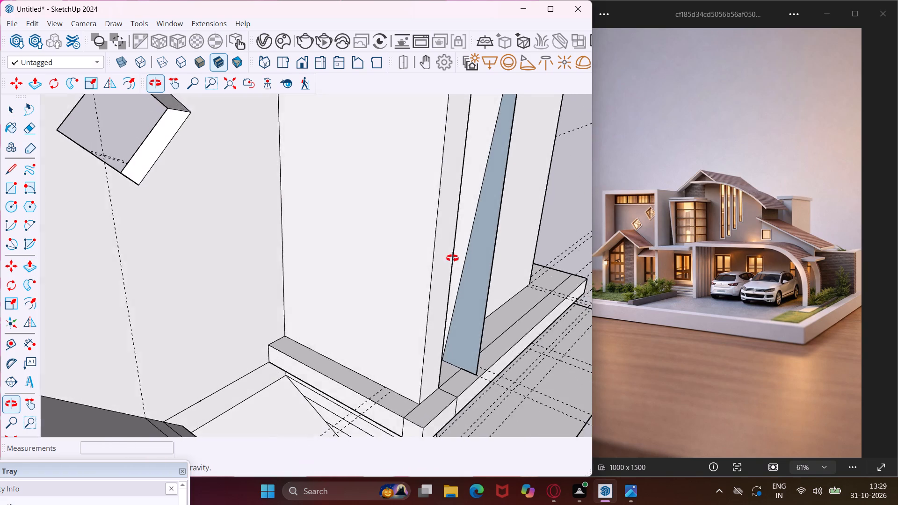
middle_click_drag(452, 258, 453, 258)
scroll(453, 258, "up", 1)
key("r")
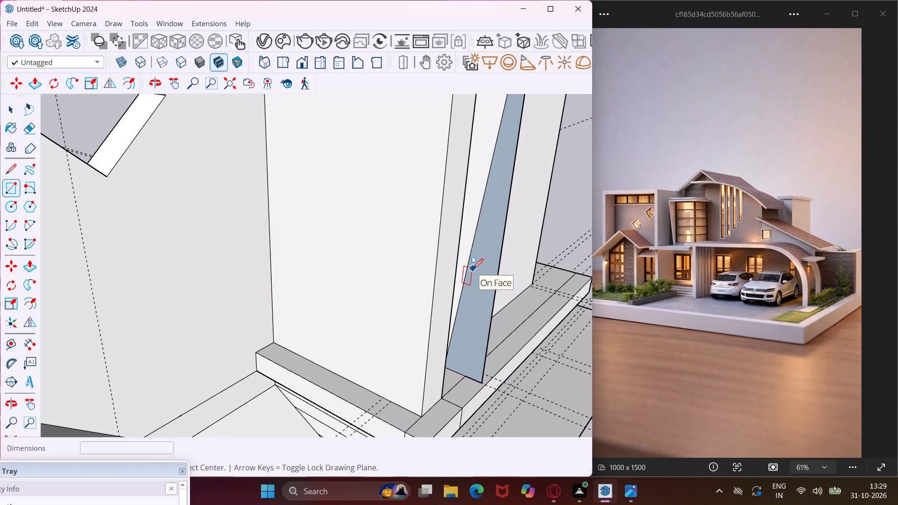
key("Escape")
key("space")
key("e")
scroll(501, 260, "up", 2)
left_click(500, 260)
scroll(469, 403, "up", 4)
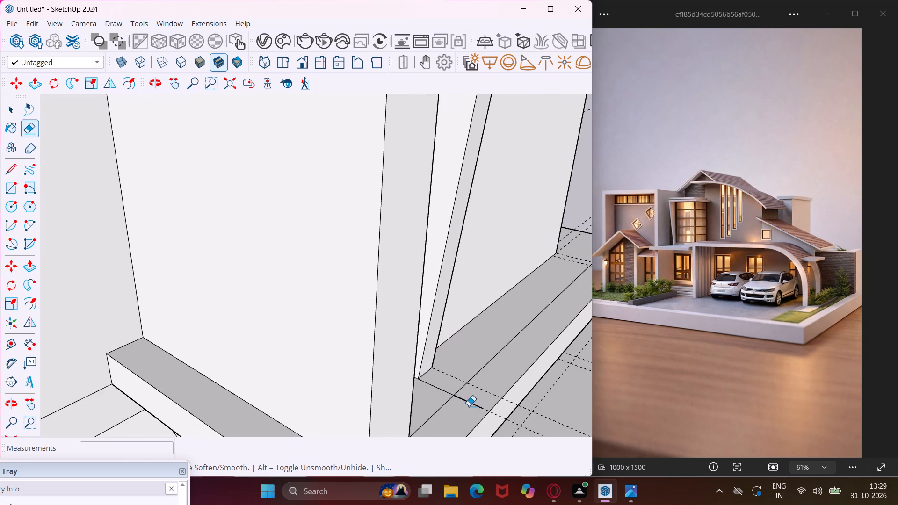
left_click(471, 404)
left_click(446, 390)
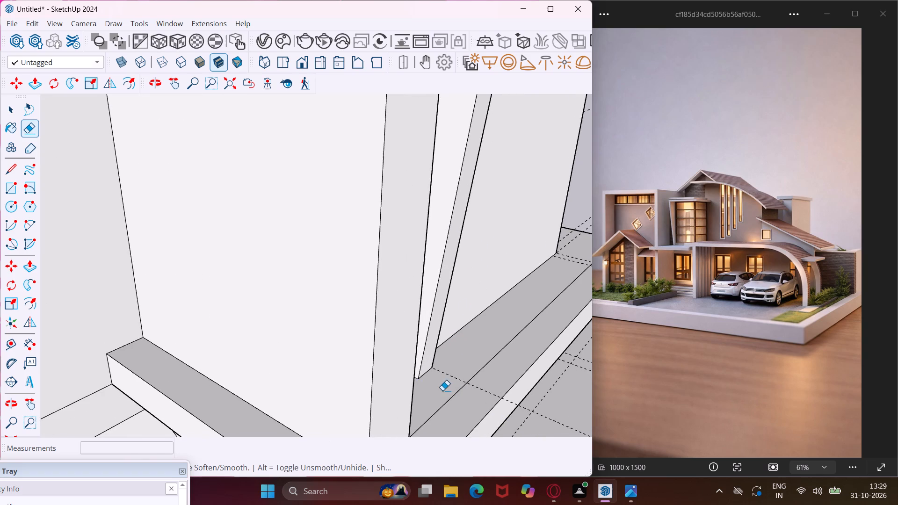
scroll(425, 371, "down", 6)
scroll(449, 318, "down", 9)
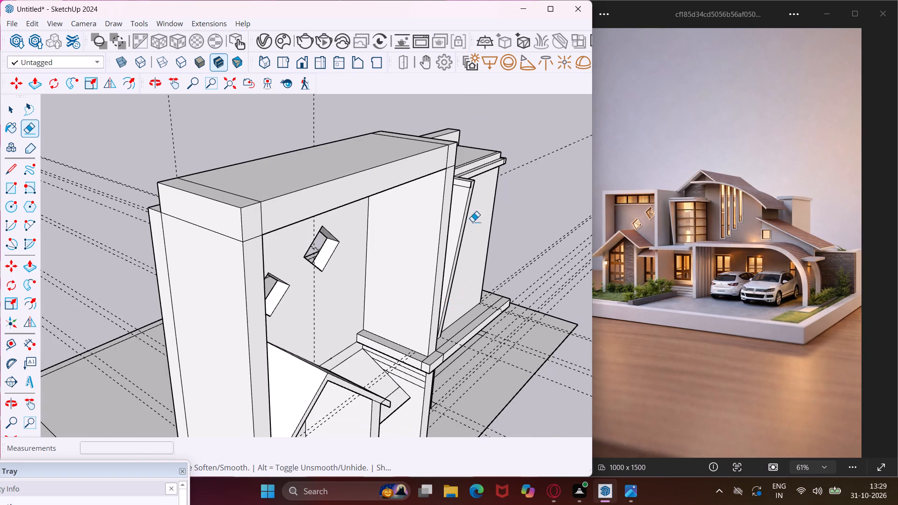
Erase the two leftover edges of the small notch hanging below the top outer corner of the tapered column-side wall.
scroll(475, 183, "up", 17)
middle_click_drag(456, 189, 105, 211)
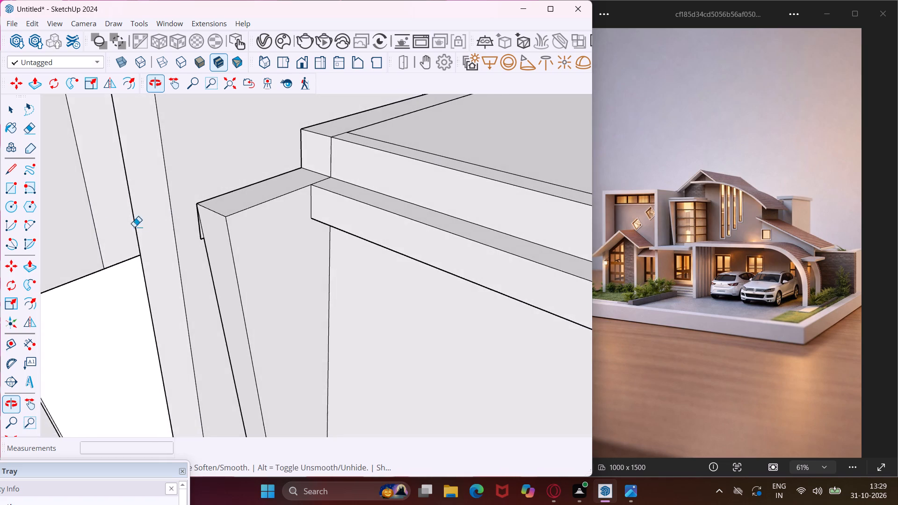
scroll(175, 231, "up", 6)
scroll(225, 232, "up", 6)
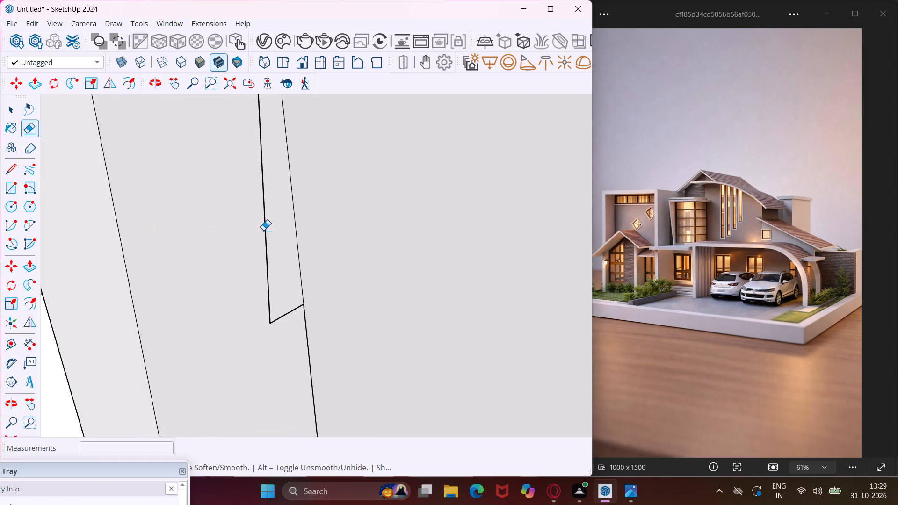
left_click(265, 231)
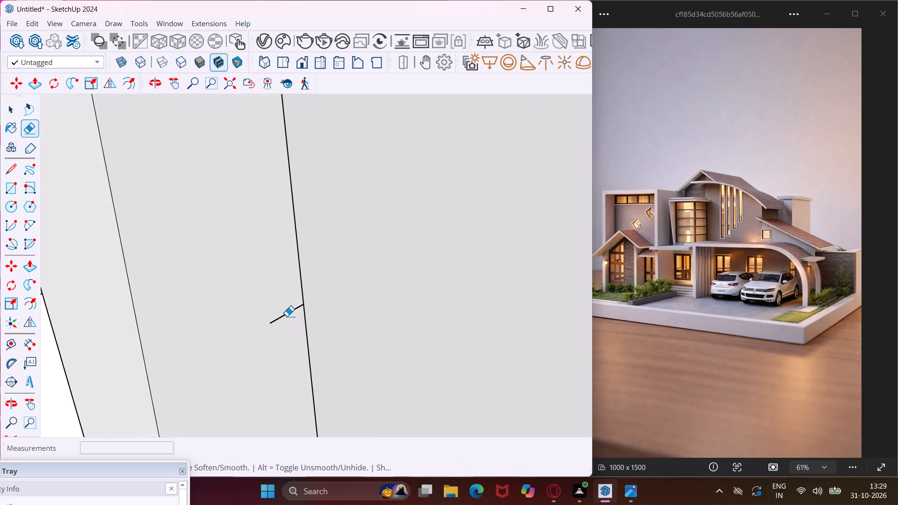
left_click(287, 316)
scroll(265, 288, "down", 7)
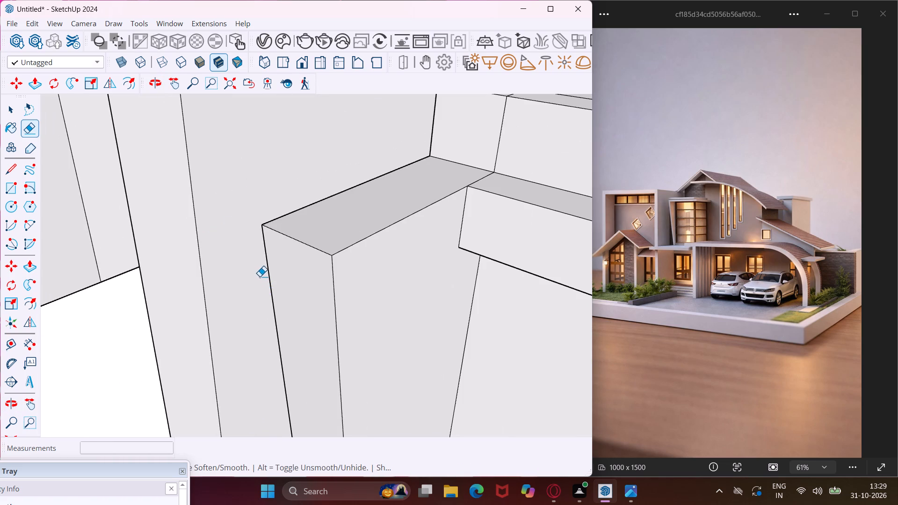
key("Escape")
key("space")
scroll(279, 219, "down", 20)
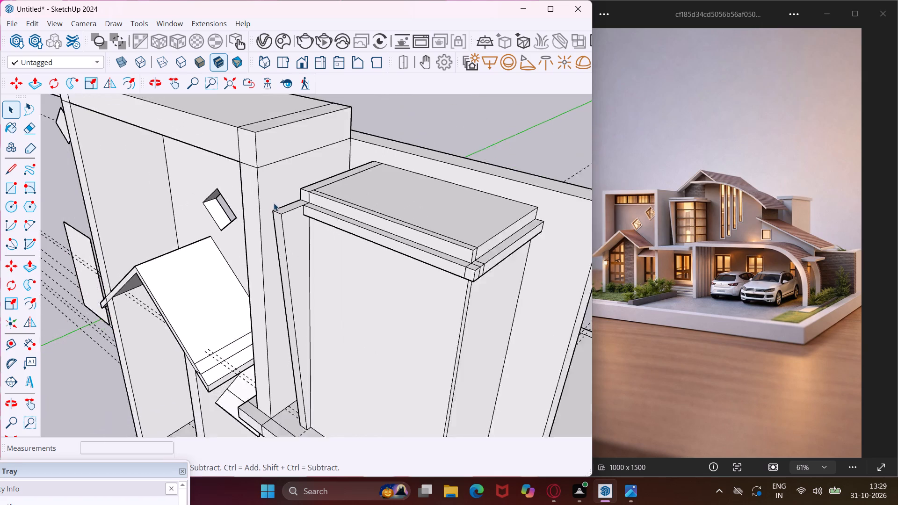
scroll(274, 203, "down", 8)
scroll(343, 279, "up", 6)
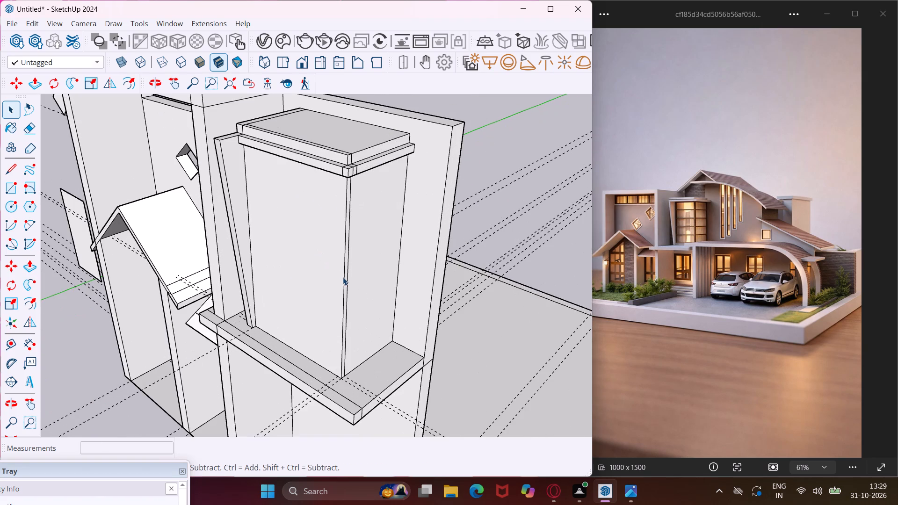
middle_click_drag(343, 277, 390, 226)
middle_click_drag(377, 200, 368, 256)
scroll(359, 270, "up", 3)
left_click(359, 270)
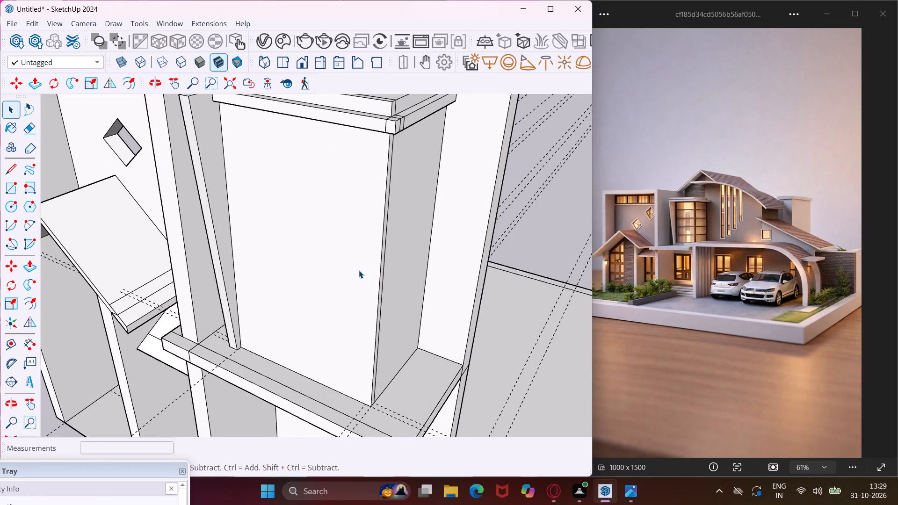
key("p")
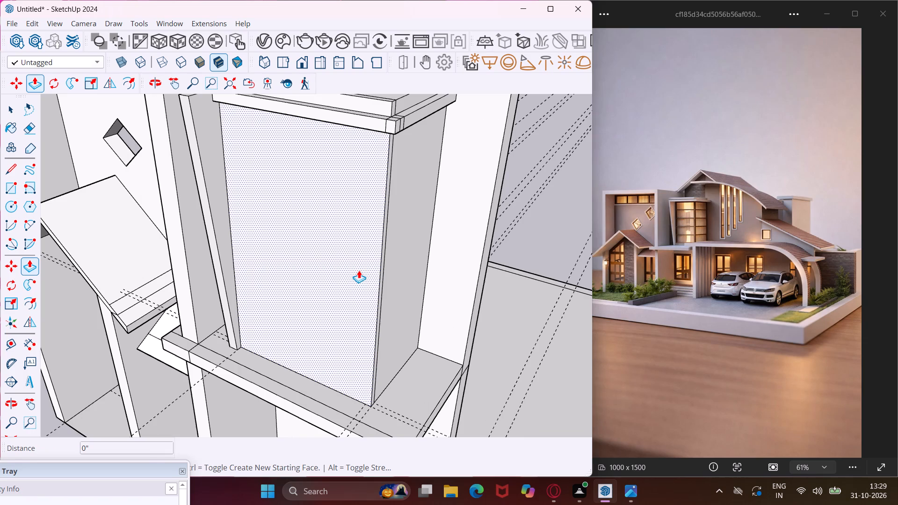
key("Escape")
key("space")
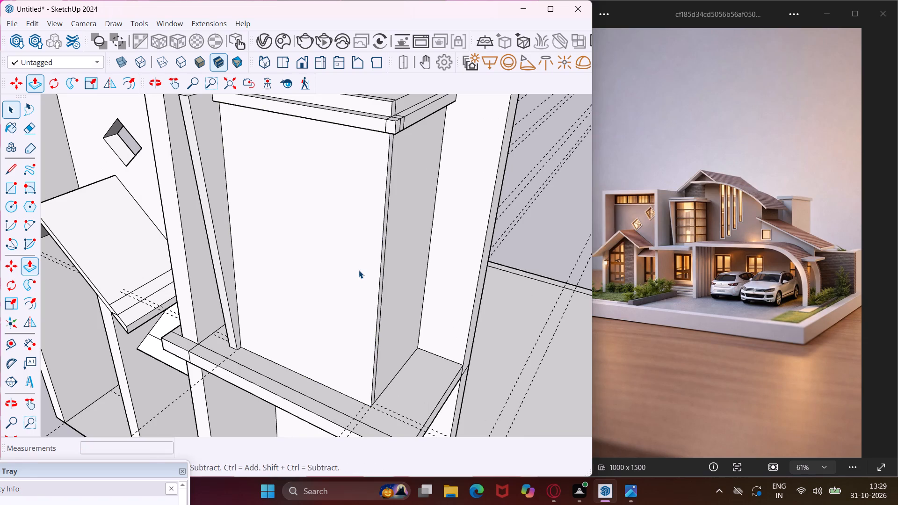
Copy the bay's large front face about 35' 8 3/8" along the red axis, clear of the house and ground slab.
left_click(359, 272)
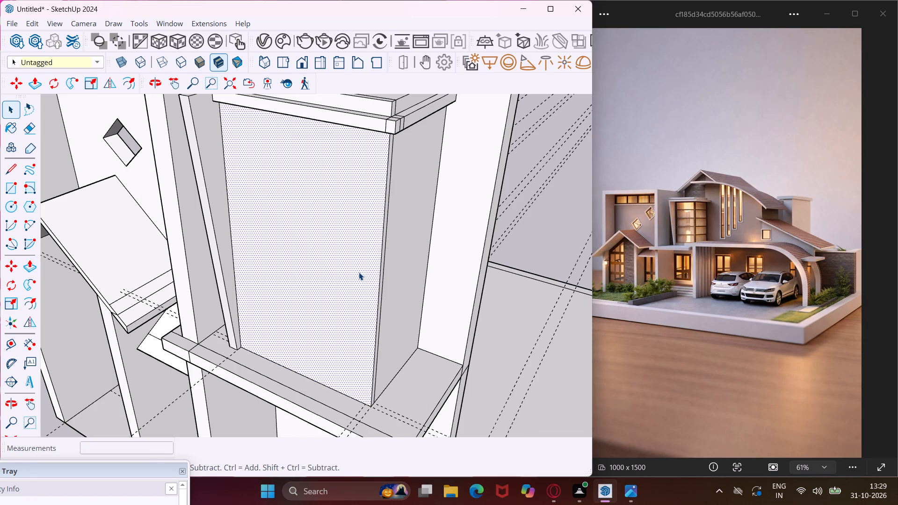
key("m")
left_click(359, 272)
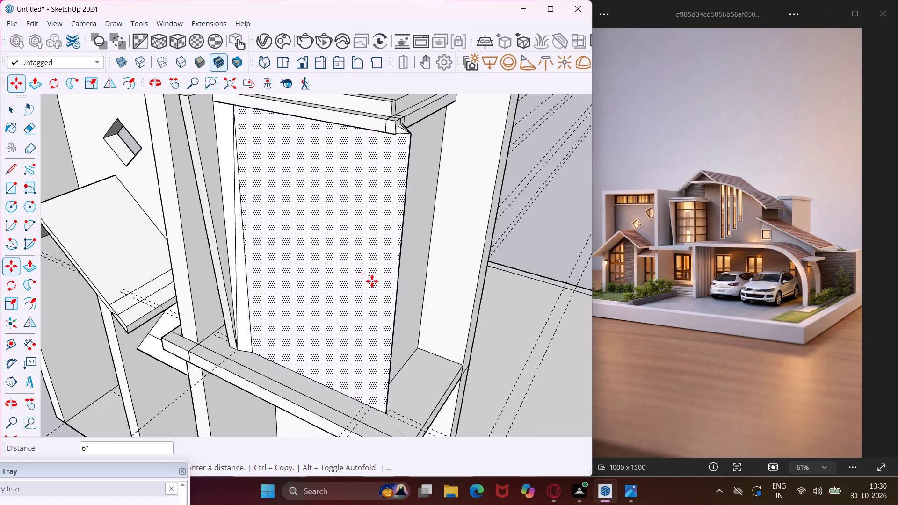
scroll(372, 281, "down", 10)
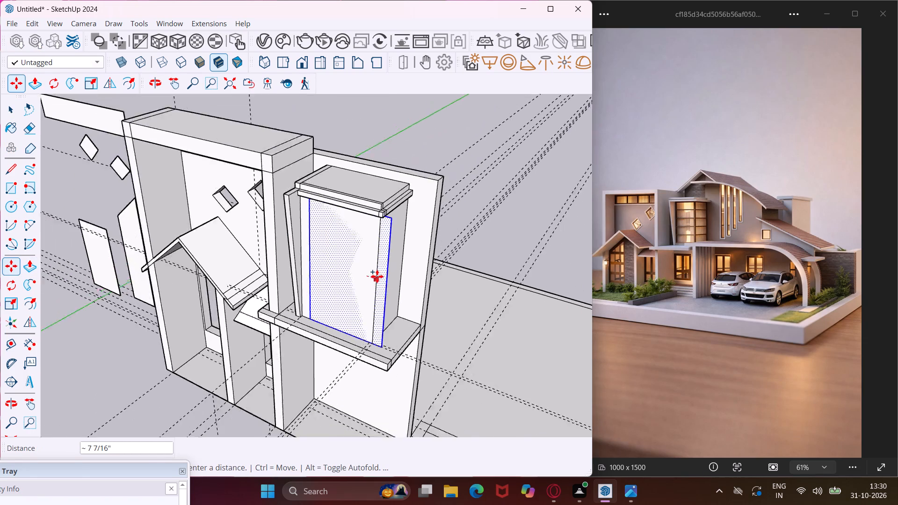
scroll(377, 276, "down", 8)
middle_click_drag(378, 276, 438, 288)
scroll(438, 286, "down", 2)
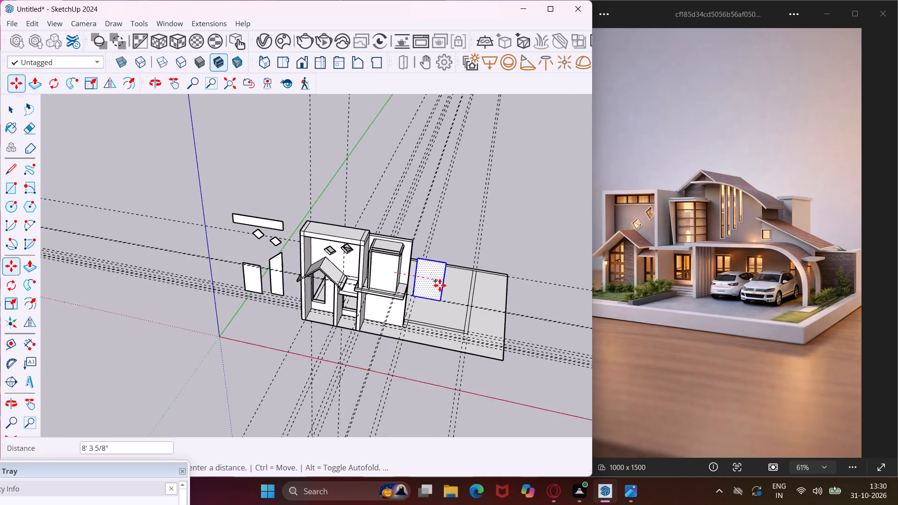
scroll(440, 285, "down", 2)
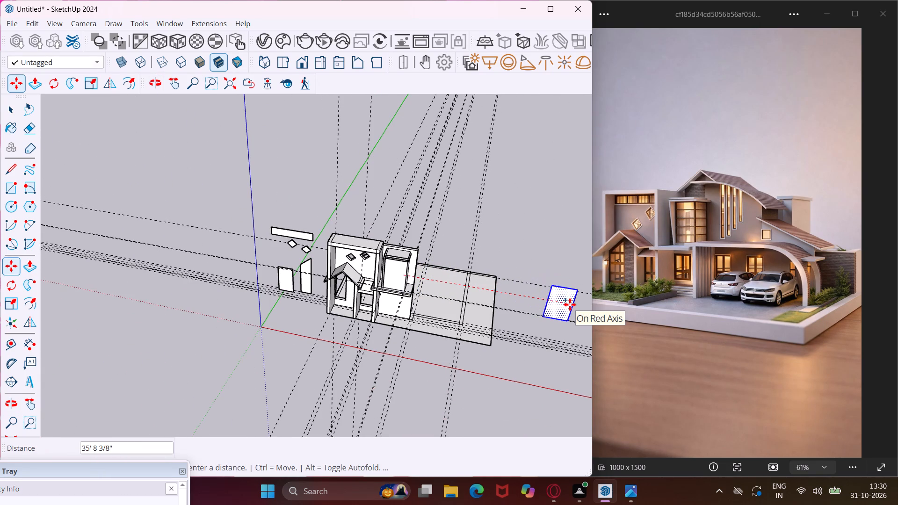
left_click(570, 304)
key("Escape")
key("space")
Erase the vertical seam edge on the bay's side face, next to its outer front corner.
middle_click_drag(409, 264, 396, 259)
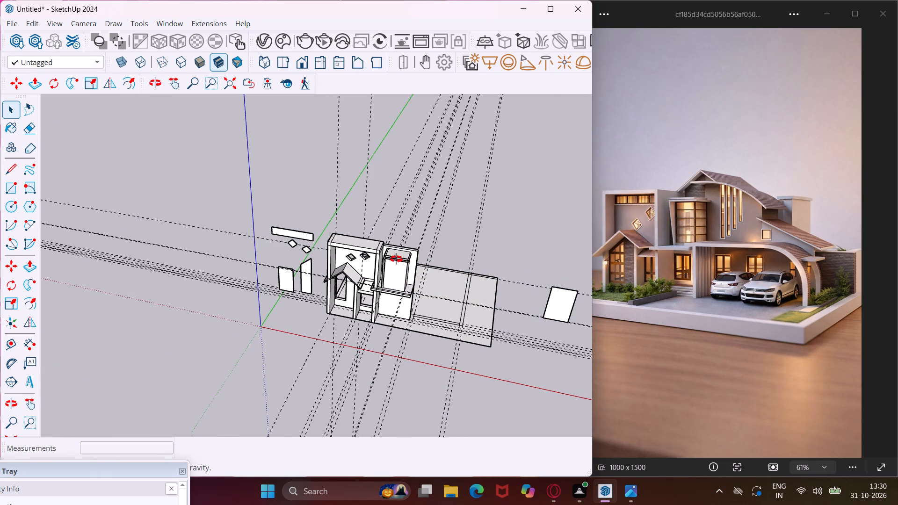
middle_click_drag(396, 259, 338, 256)
scroll(338, 256, "up", 1)
scroll(400, 296, "up", 11)
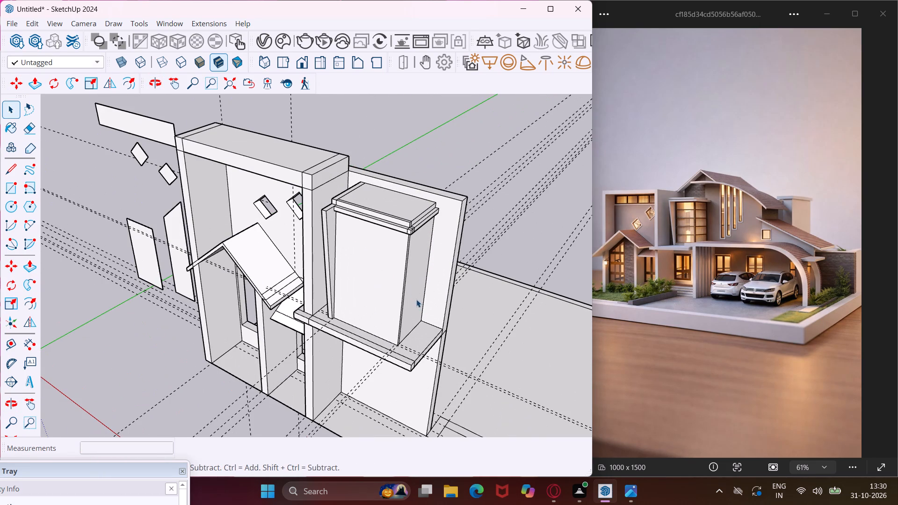
left_click(412, 293)
scroll(409, 224, "up", 5)
scroll(424, 260, "up", 6)
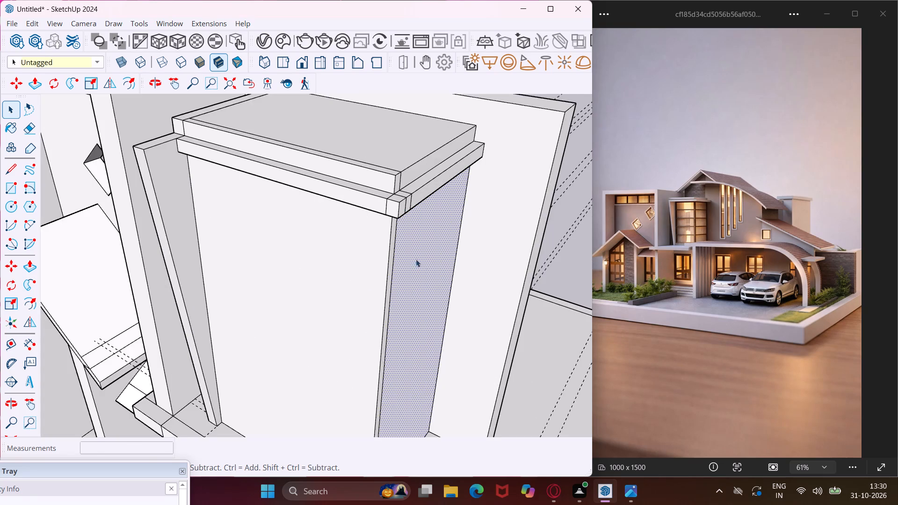
middle_click_drag(413, 253, 424, 157)
middle_click_drag(426, 159, 391, 209)
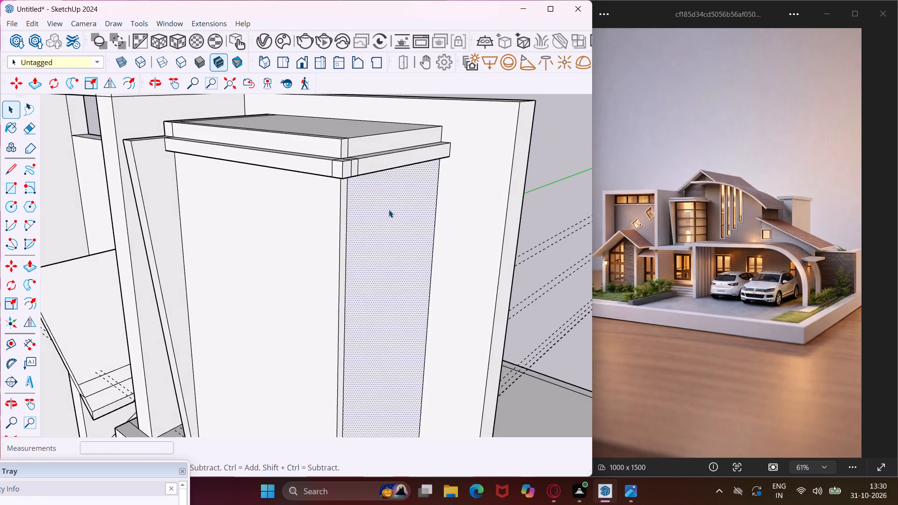
key("Escape")
key("space")
key("e")
scroll(358, 229, "up", 5)
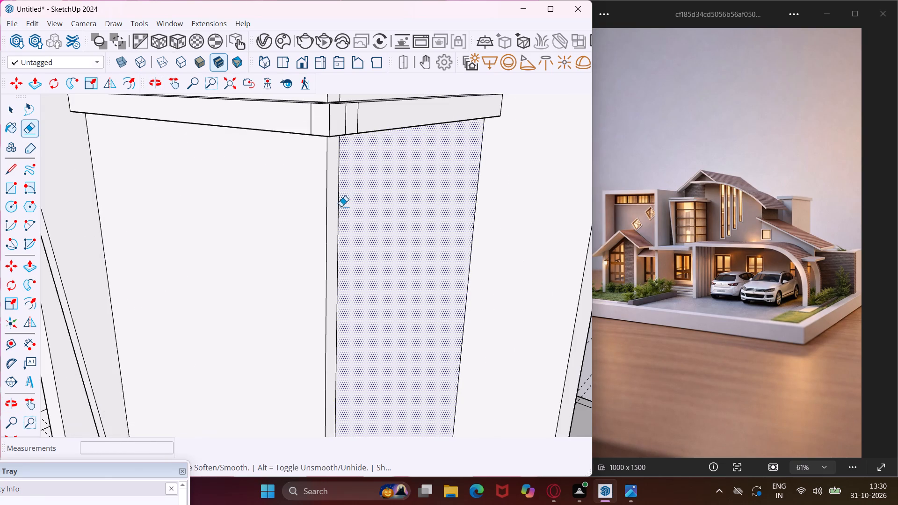
left_click(336, 204)
left_click(337, 205)
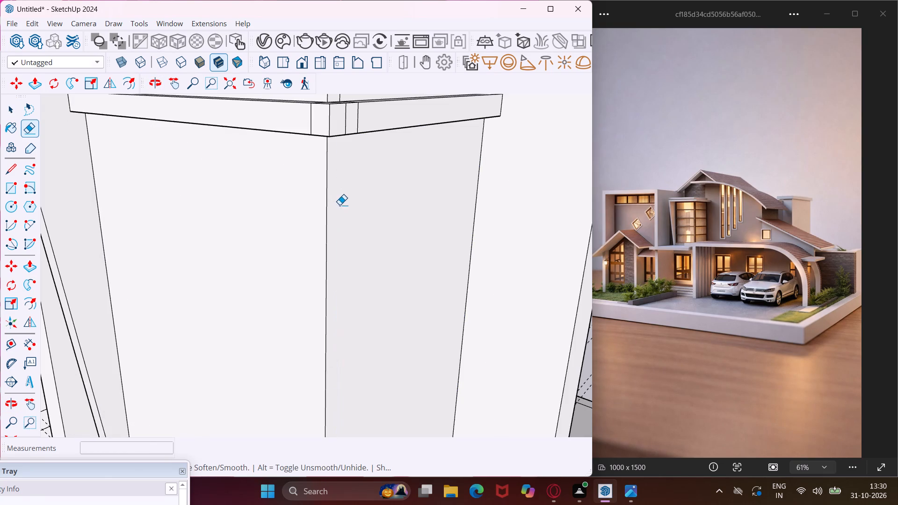
key("Escape")
key("space")
Copy the bay's side face out to open space beyond the ground slab and the copied front face.
scroll(356, 184, "down", 6)
left_click(359, 184)
key("m")
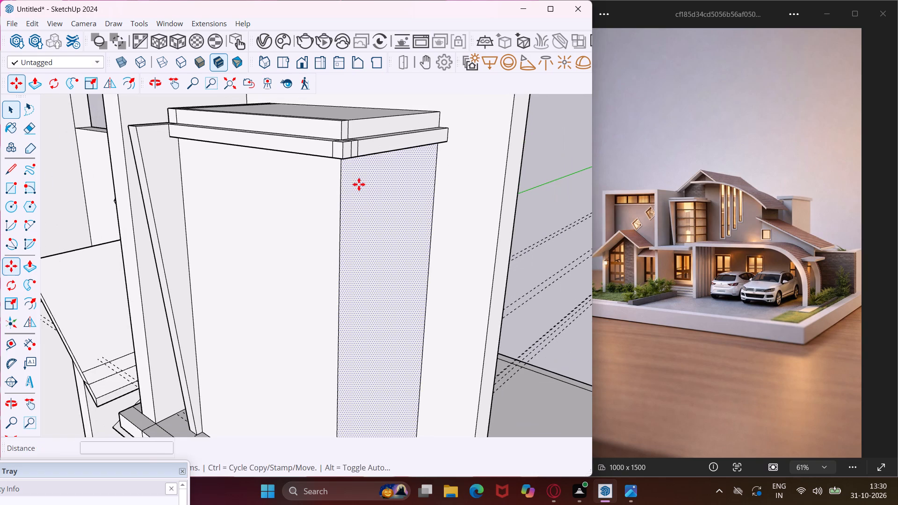
left_click(359, 184)
scroll(369, 193, "down", 8)
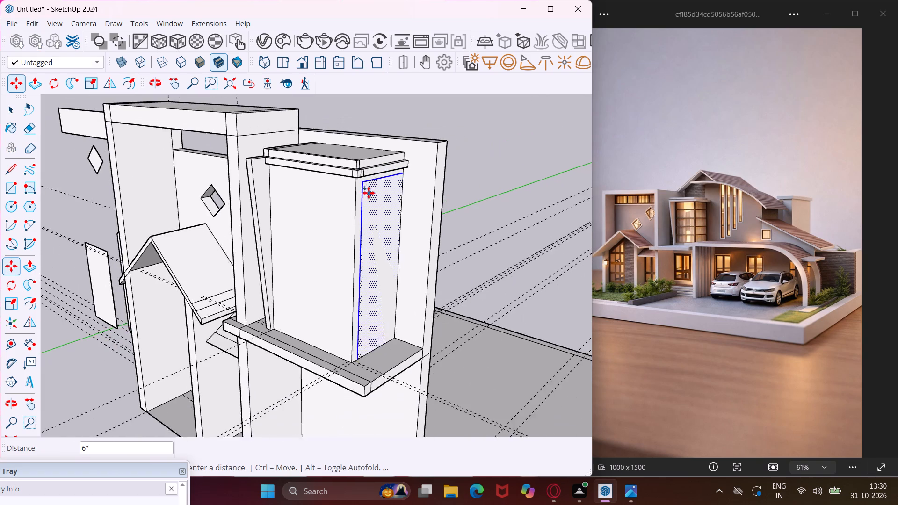
scroll(367, 191, "down", 16)
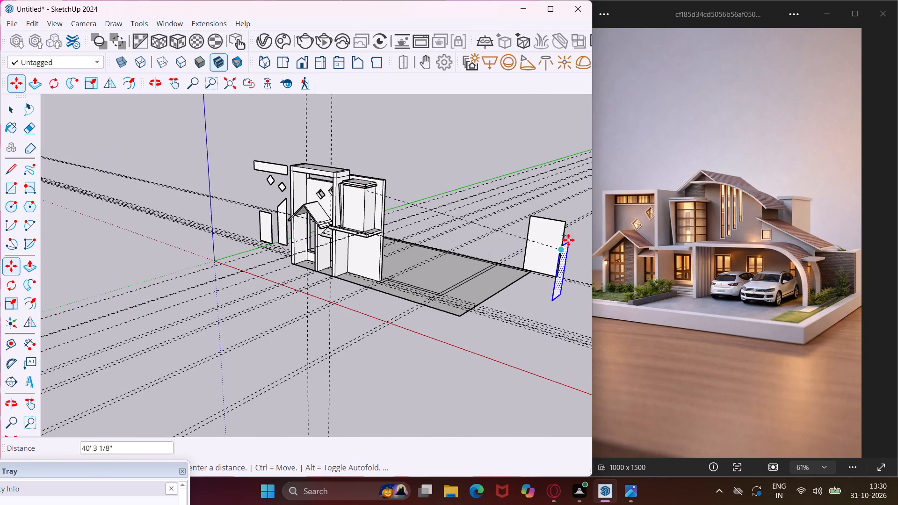
middle_click_drag(563, 232, 389, 216)
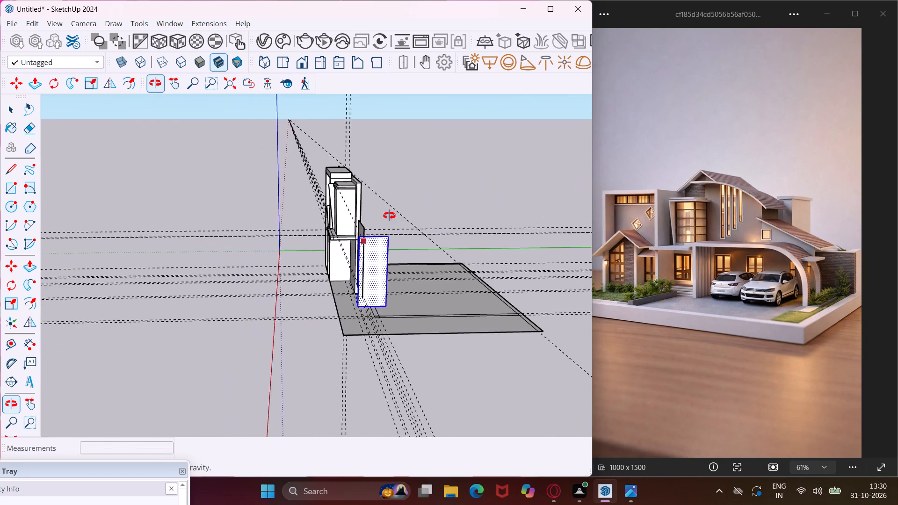
middle_click_drag(389, 216, 387, 211)
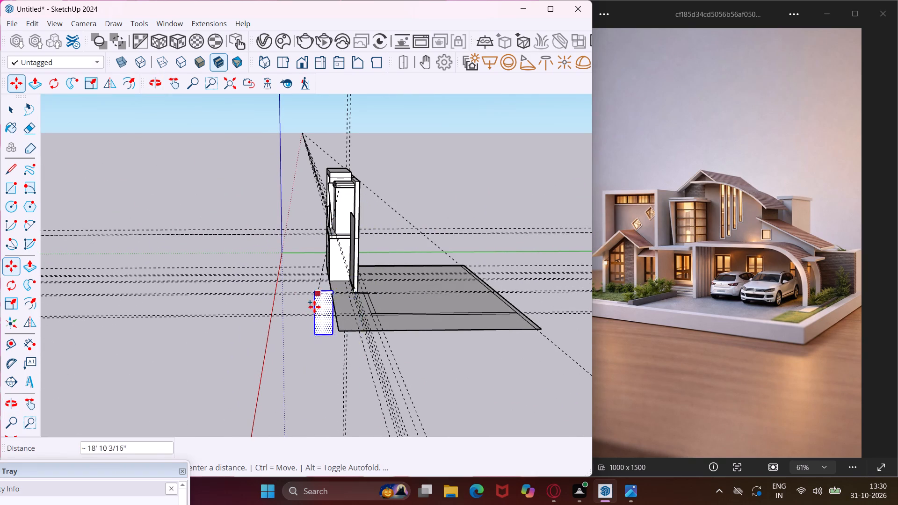
left_click(316, 326)
middle_click_drag(319, 327, 573, 343)
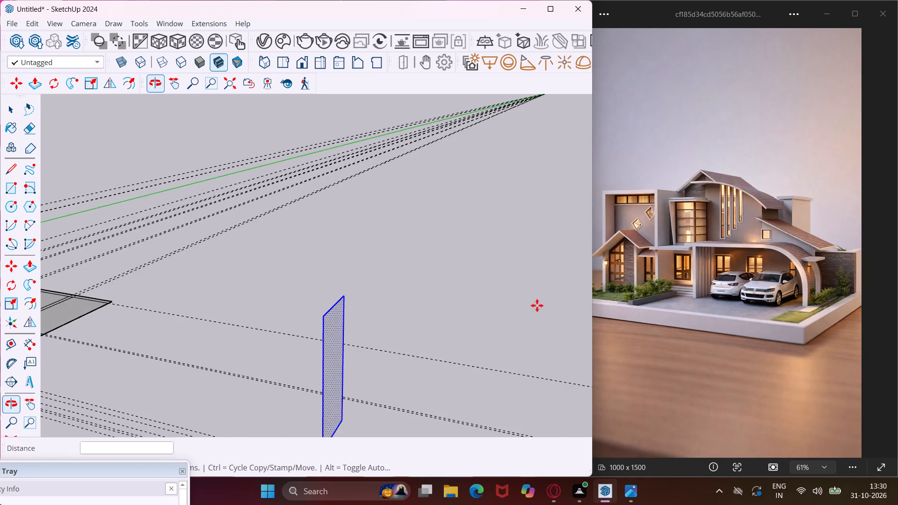
scroll(524, 296, "down", 13)
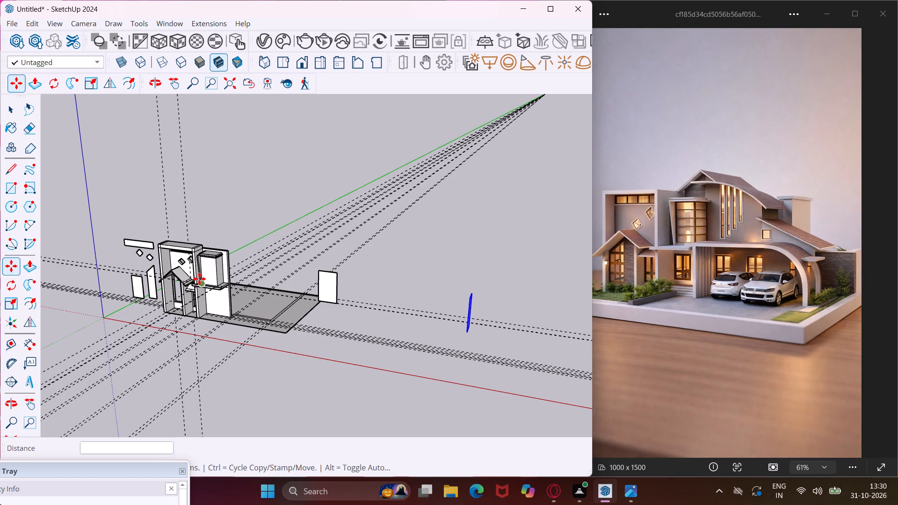
scroll(207, 265, "up", 17)
key("Escape")
key("space")
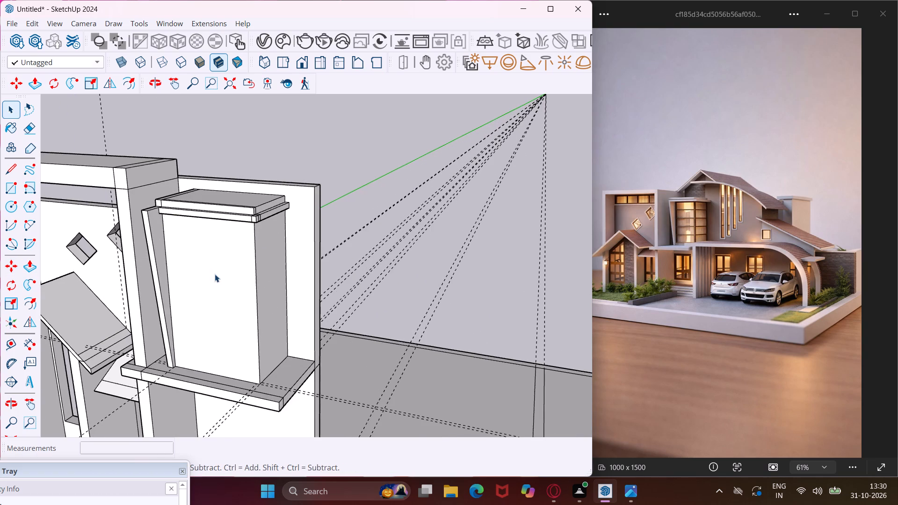
Push the bay's front face inward about 2 3/16" beneath the roof slab.
scroll(215, 274, "up", 5)
left_click(223, 290)
key("p")
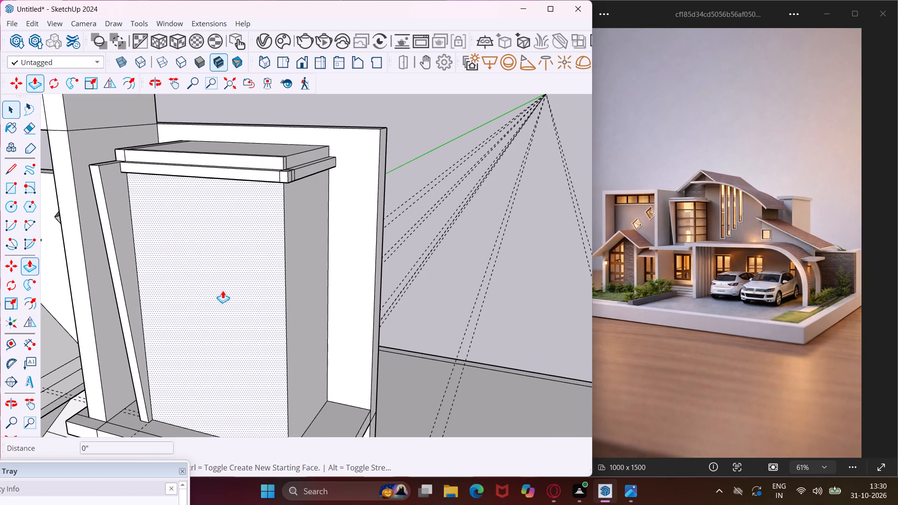
left_click(223, 290)
left_click(234, 275)
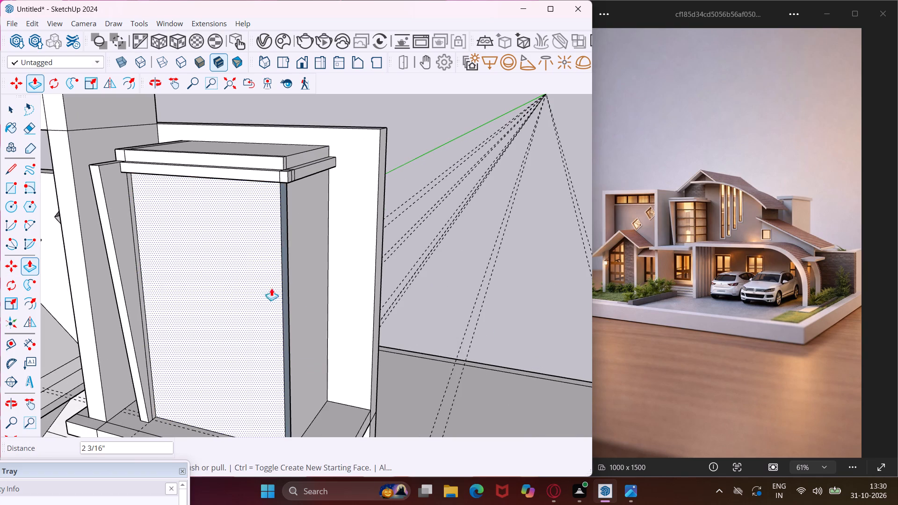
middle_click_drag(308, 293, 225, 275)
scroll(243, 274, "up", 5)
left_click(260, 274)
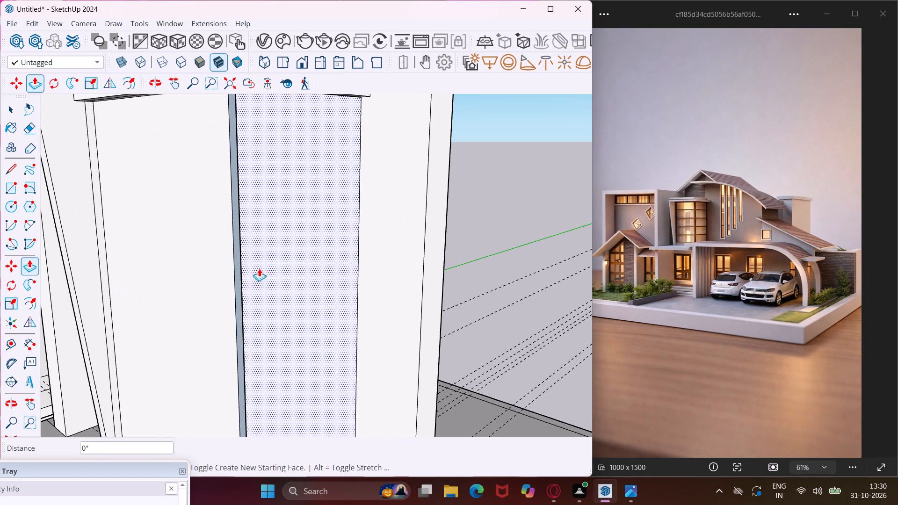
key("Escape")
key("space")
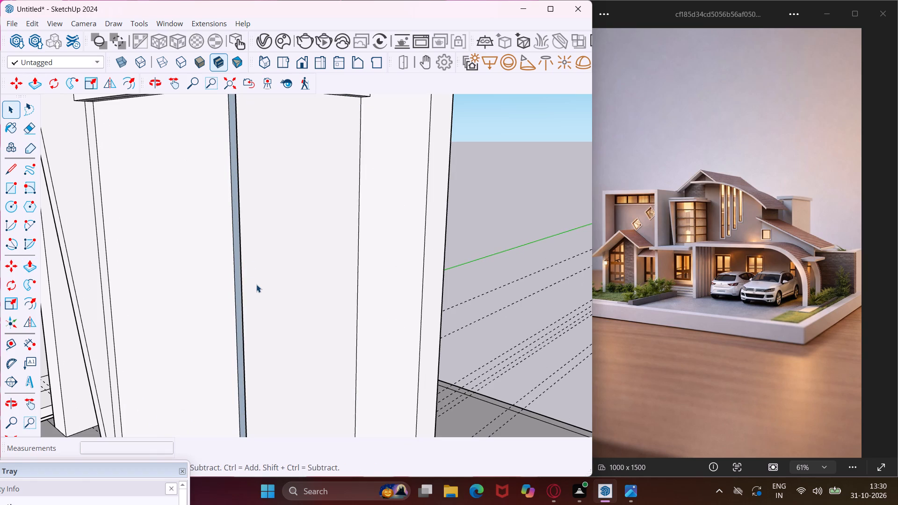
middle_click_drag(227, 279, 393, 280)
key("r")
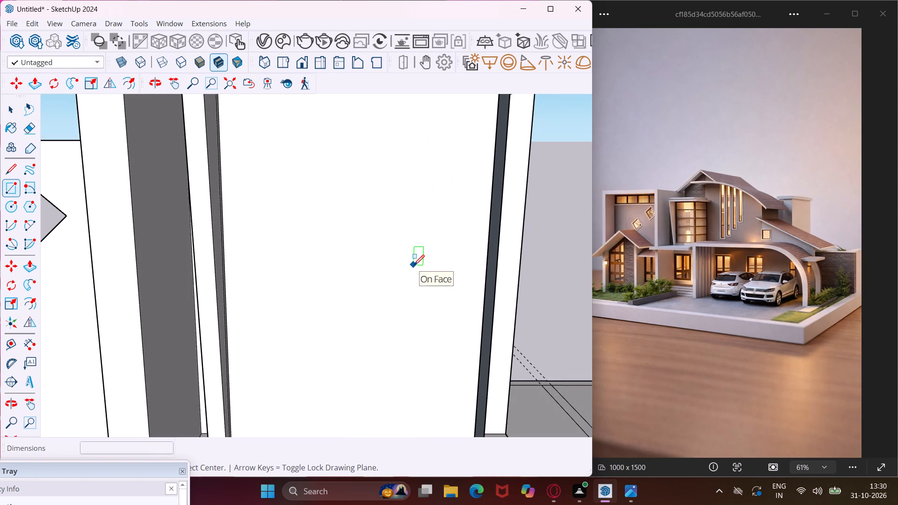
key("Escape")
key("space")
Erase the vertical edges of the narrow strip between the bay's recessed front face and its side face.
key("e")
left_click(485, 246)
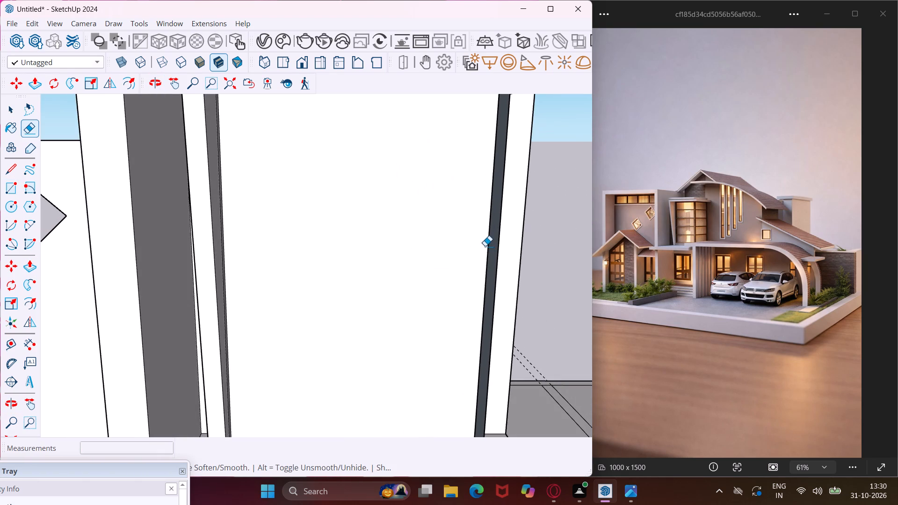
left_click(491, 255)
left_click(497, 257)
middle_click_drag(481, 253, 413, 247)
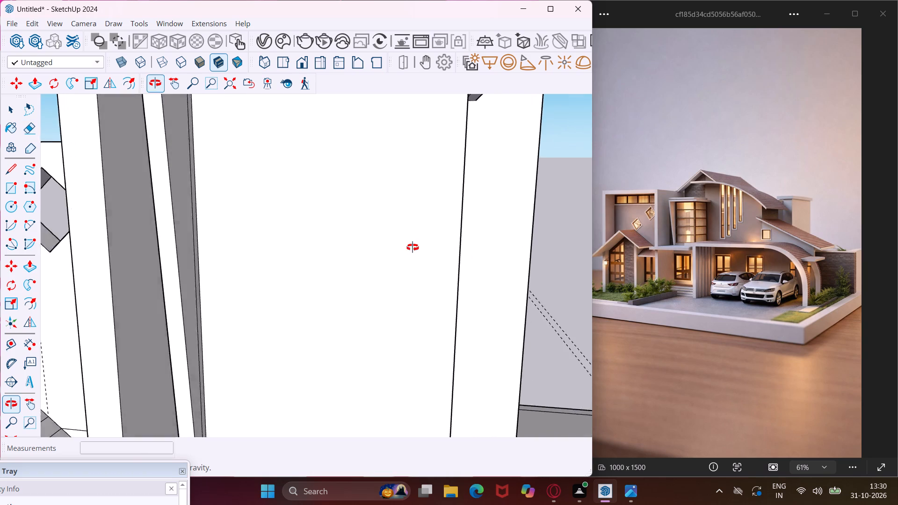
Erase the vertical edge between the bay's recessed front face and side face to open up the bay.
middle_click_drag(413, 247, 326, 267)
left_click(332, 253)
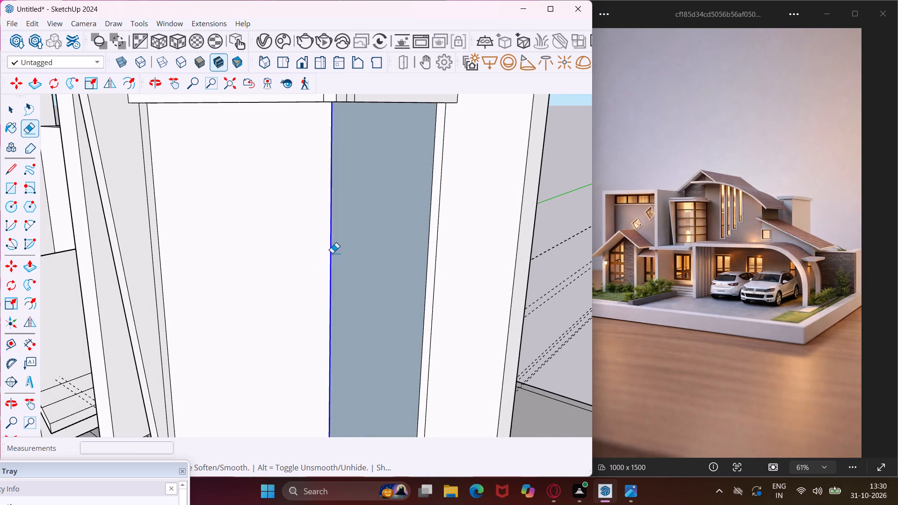
scroll(317, 221, "down", 12)
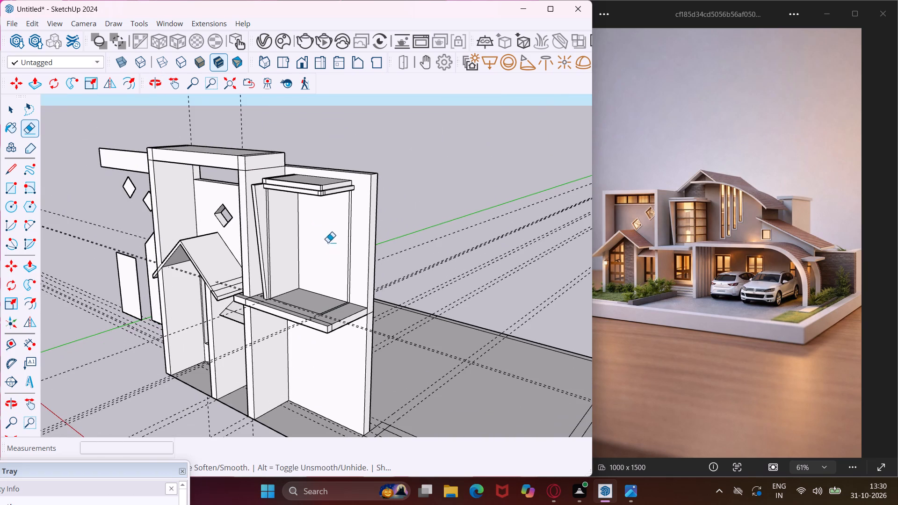
key("Escape")
key("space")
Draw a rectangle on the ground slab from the base of the wall below the bay to the slab's front edge, between the guides.
scroll(290, 249, "down", 7)
middle_click_drag(290, 249, 296, 329)
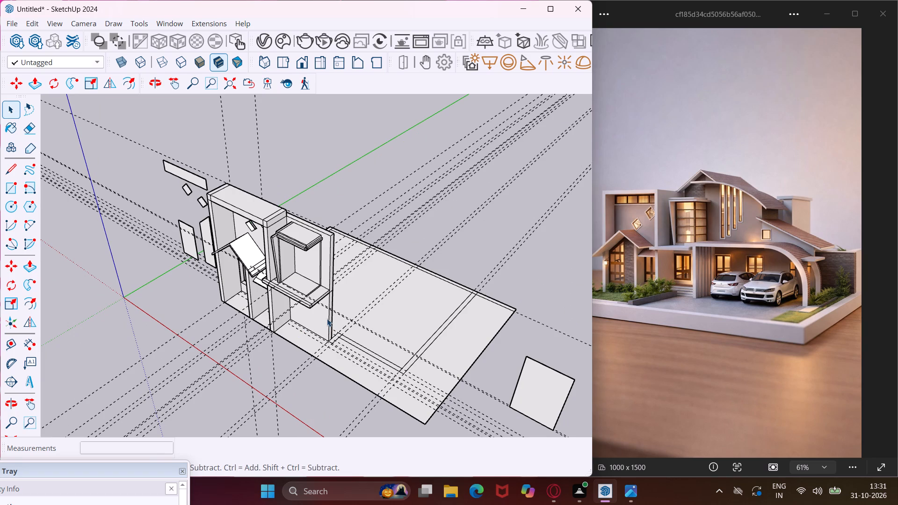
scroll(323, 318, "up", 9)
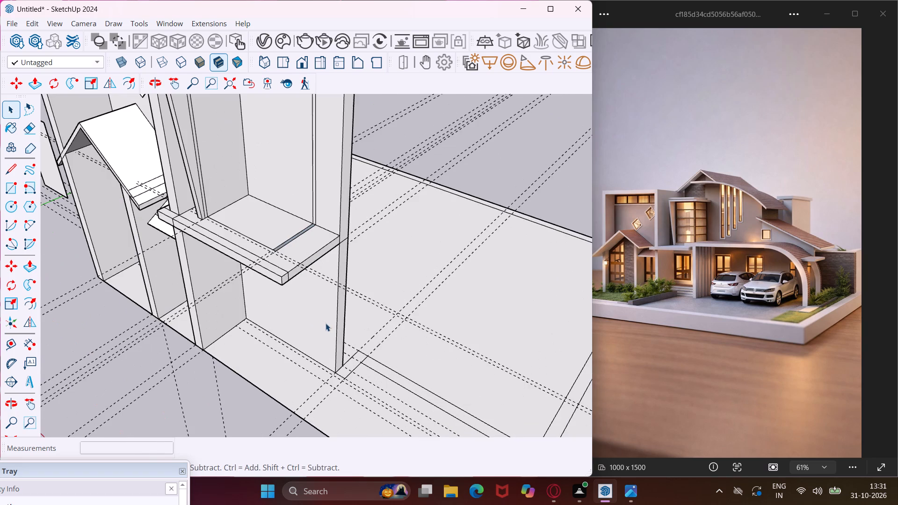
middle_click_drag(326, 324, 346, 257)
scroll(346, 238, "down", 6)
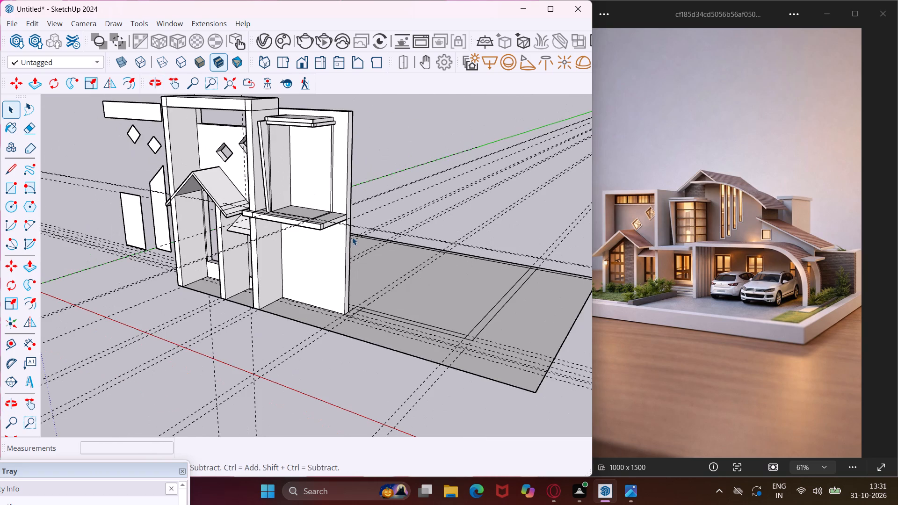
left_click(7, 189)
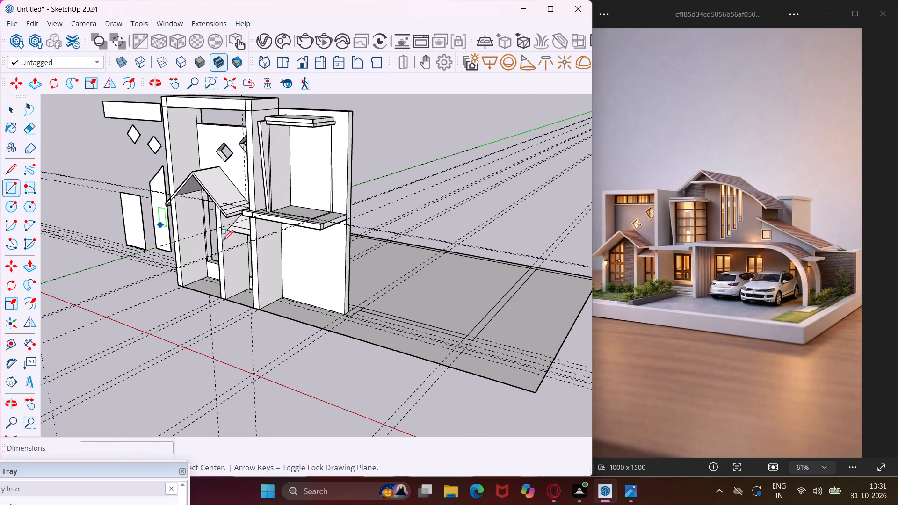
scroll(304, 331, "up", 11)
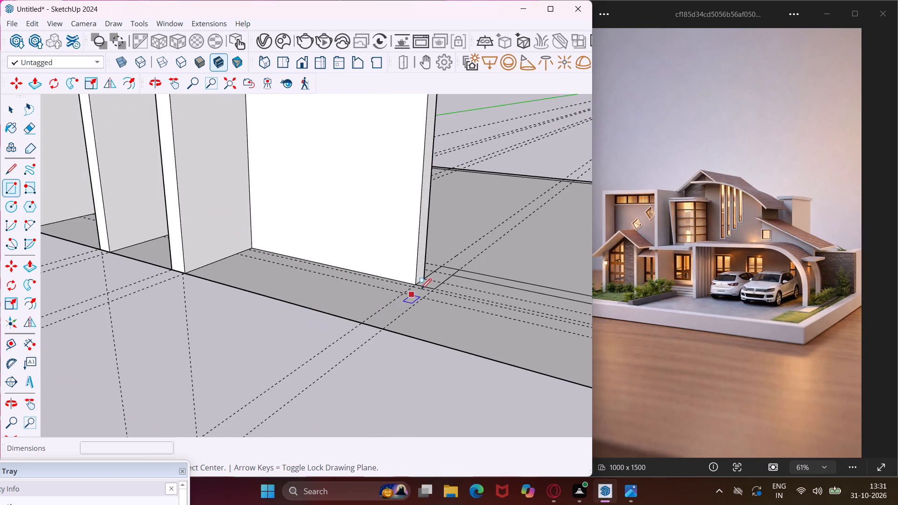
scroll(421, 289, "up", 5)
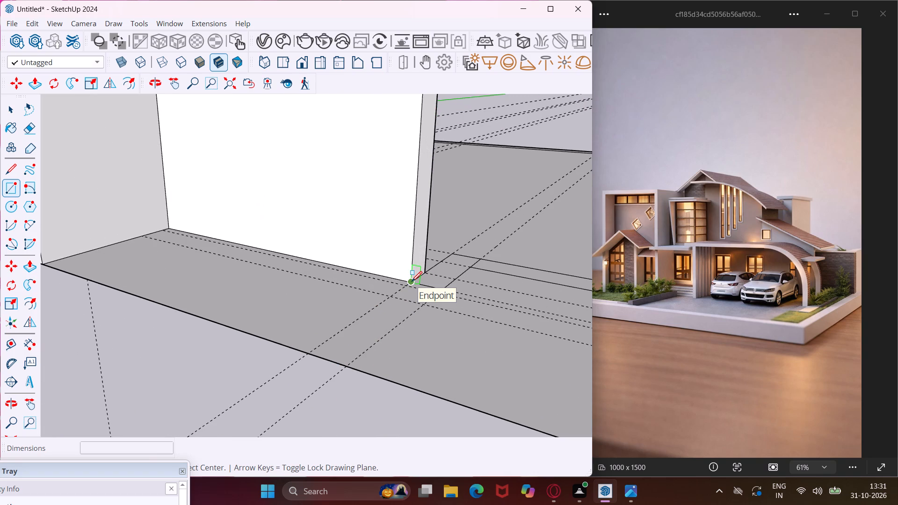
left_click(412, 281)
left_click(346, 366)
scroll(253, 332, "down", 2)
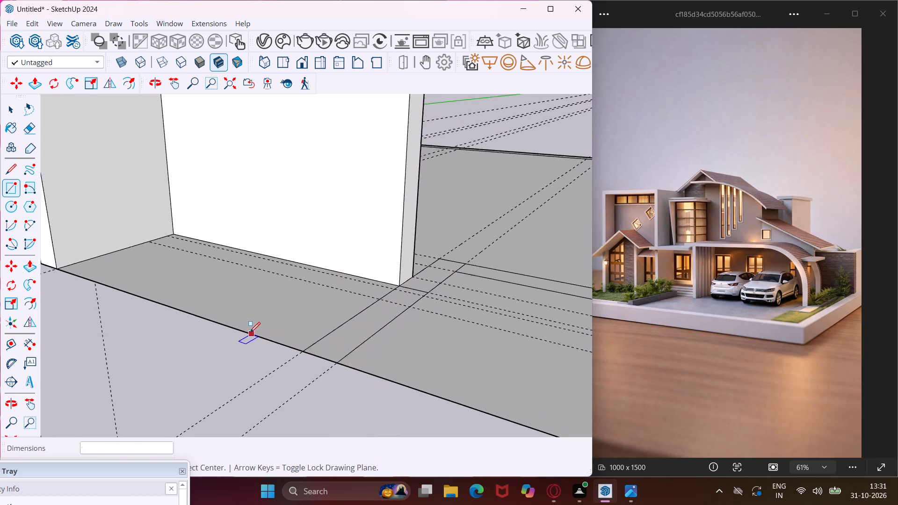
scroll(250, 332, "down", 3)
key("Escape")
key("space")
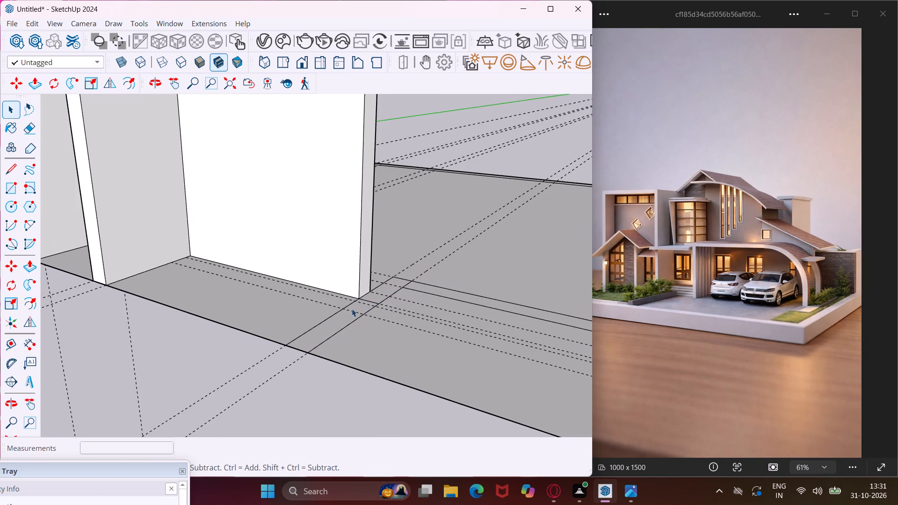
Pull the new ground rectangle up 10' 6" into a wall level with the top of the projecting slab below the bay.
scroll(348, 314, "up", 2)
left_click(343, 324)
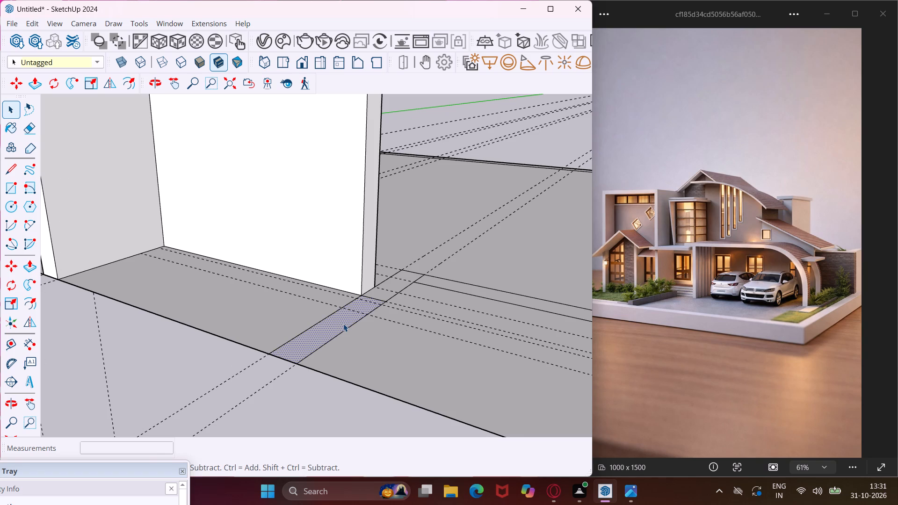
key("p")
left_click(343, 324)
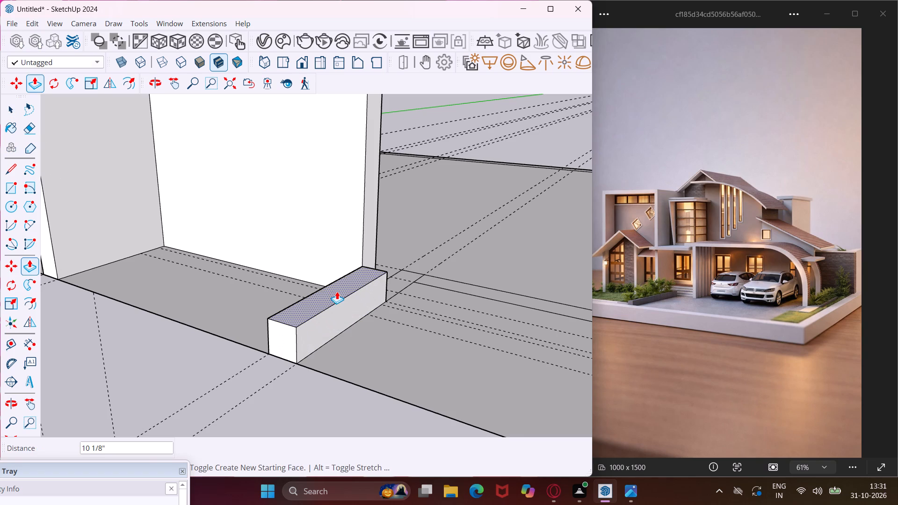
scroll(321, 282, "down", 12)
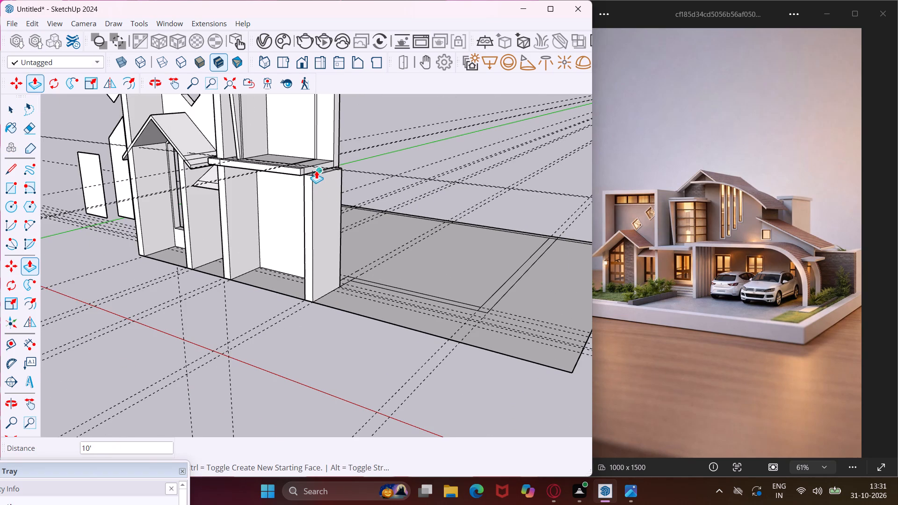
scroll(302, 168, "up", 5)
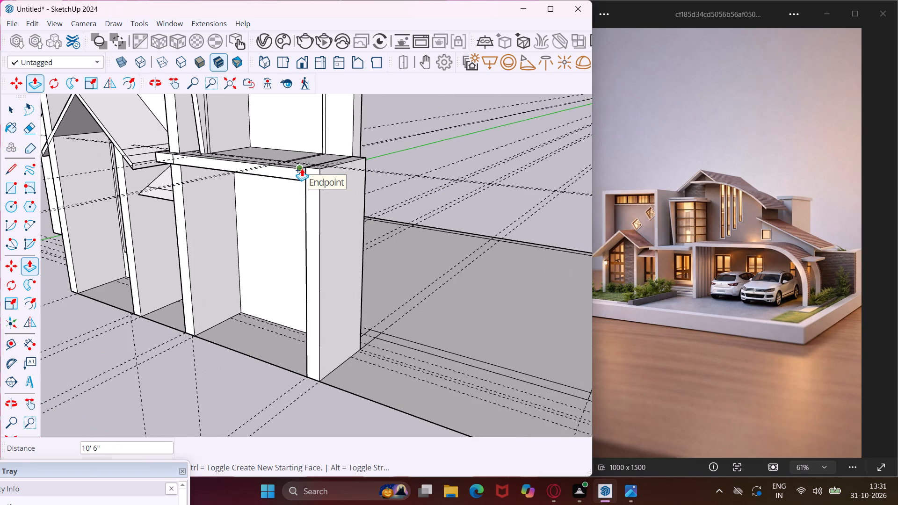
left_click(302, 168)
Pull the new wall's top face a few inches higher, above the top of the projecting slab.
scroll(312, 161, "up", 4)
middle_click_drag(312, 161, 338, 259)
scroll(338, 259, "up", 1)
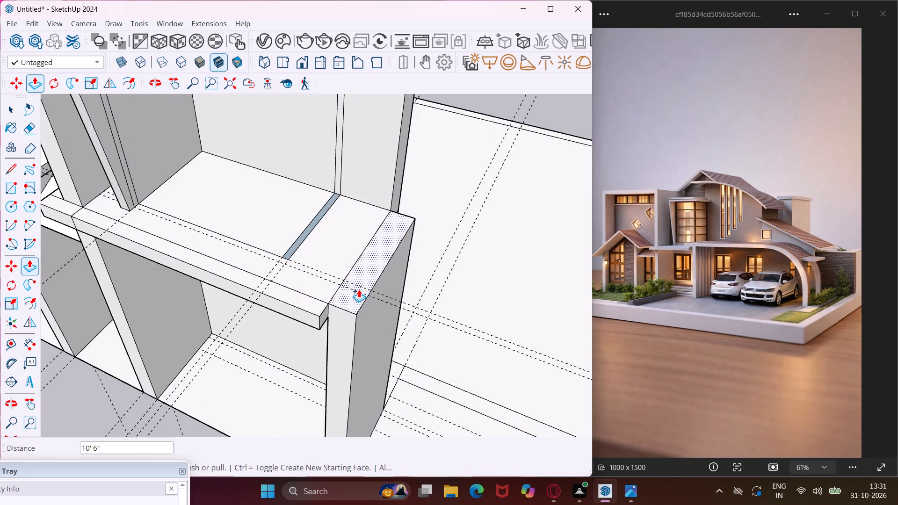
middle_click_drag(358, 290, 404, 216)
scroll(401, 207, "down", 5)
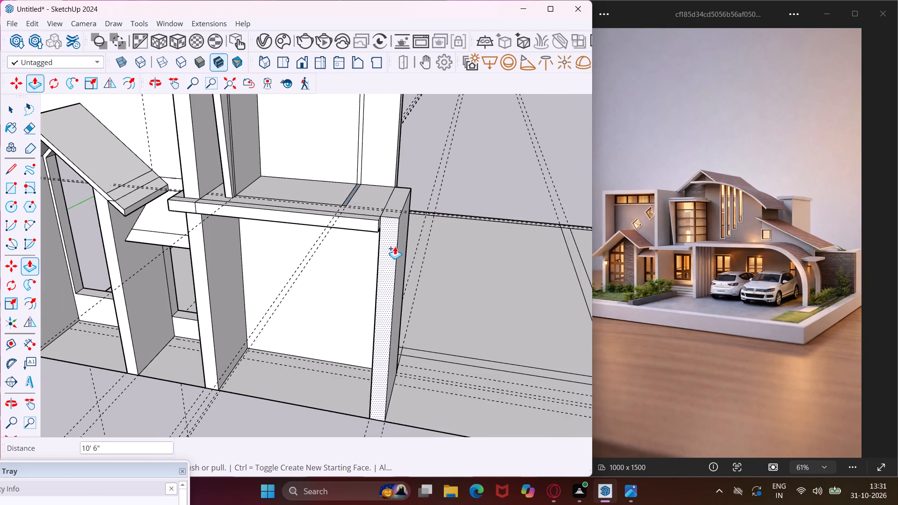
scroll(387, 213, "up", 5)
middle_click_drag(391, 211, 393, 237)
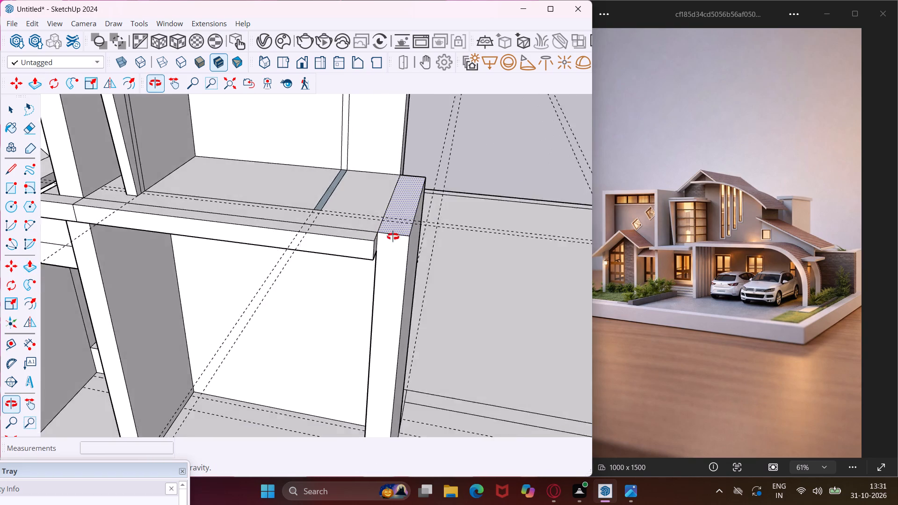
middle_click_drag(393, 237, 394, 256)
scroll(397, 249, "up", 8)
left_click(397, 248)
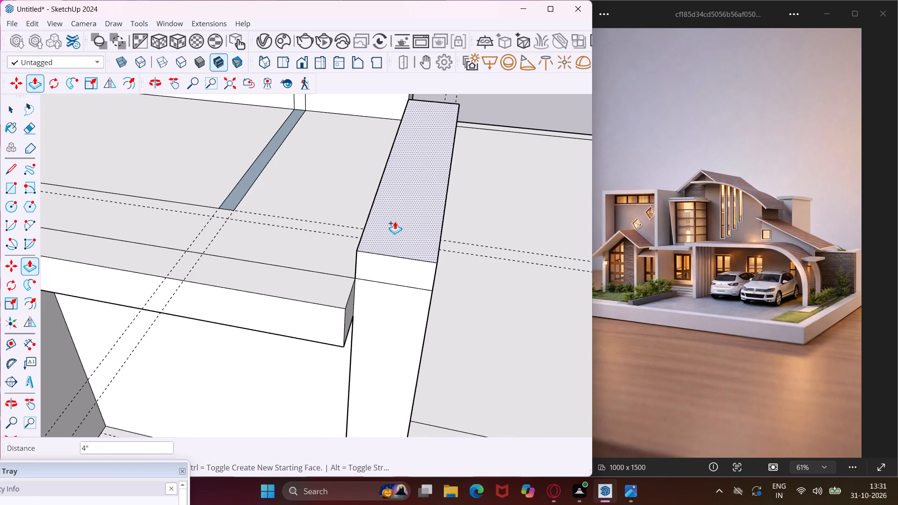
left_click(394, 217)
key("Escape")
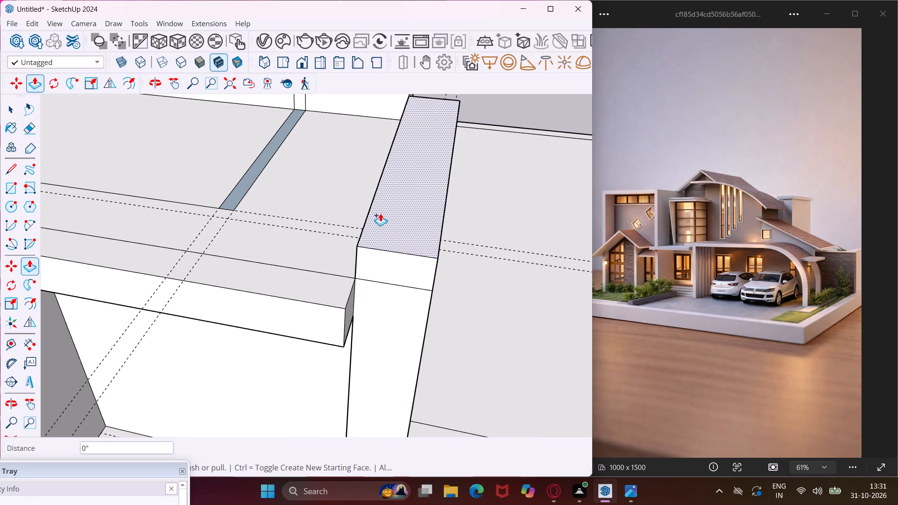
key("space")
Pull the ground rectangle directly behind the new wall up 10' 10 5/8", flush with the wall's raised top.
scroll(300, 223, "down", 14)
scroll(345, 329, "up", 3)
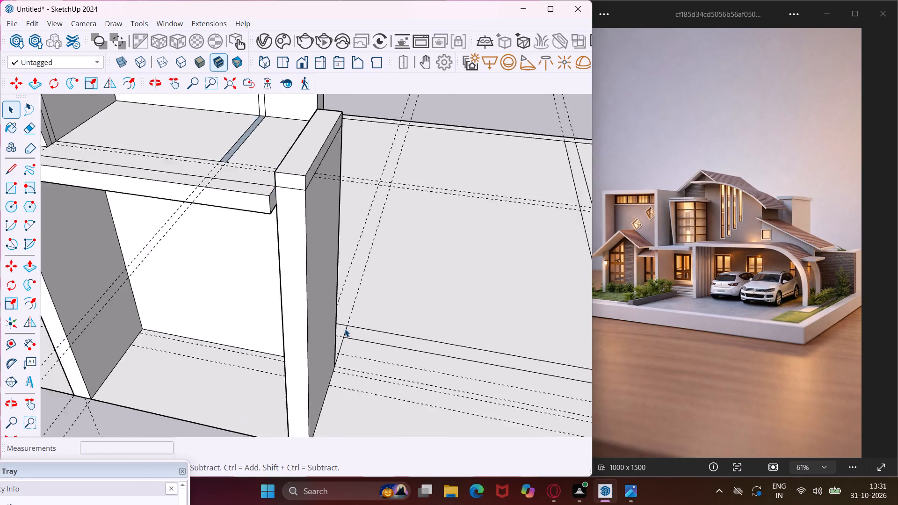
scroll(345, 329, "up", 1)
middle_click_drag(345, 329, 248, 343)
scroll(334, 335, "up", 9)
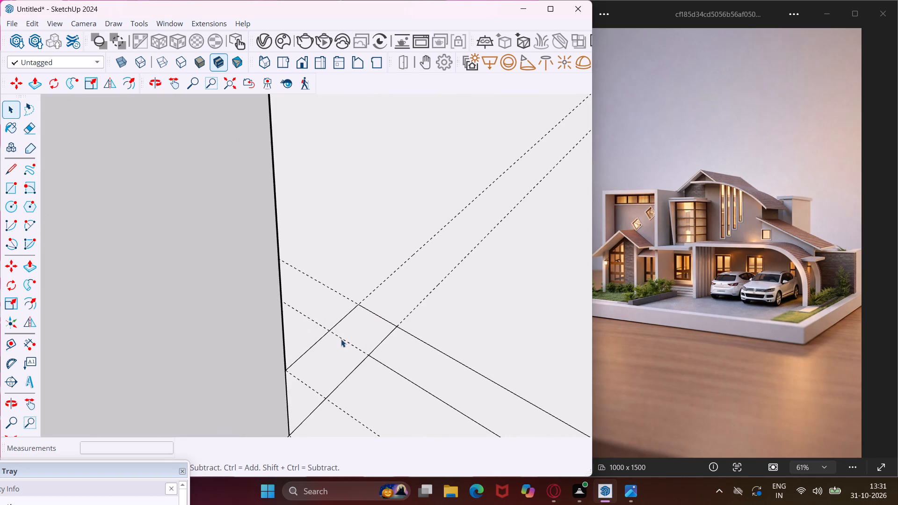
left_click(338, 352)
key("p")
left_click(337, 352)
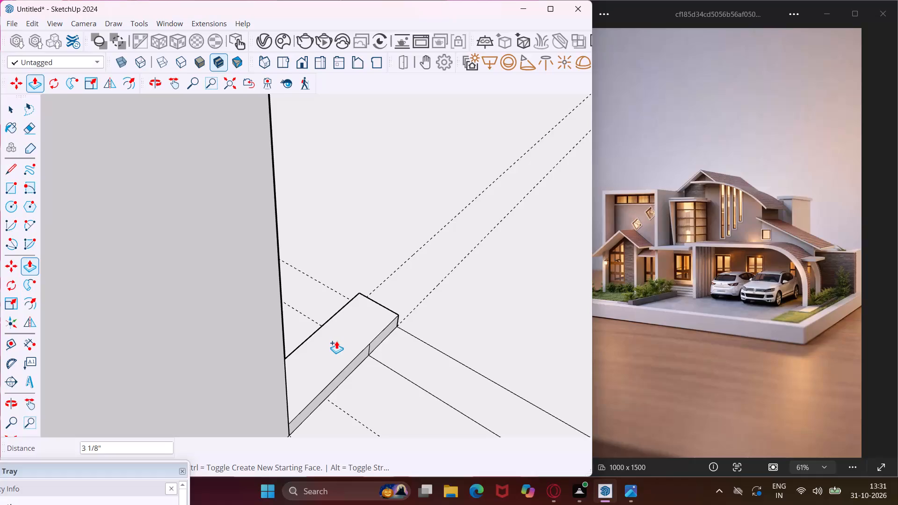
scroll(335, 340, "down", 11)
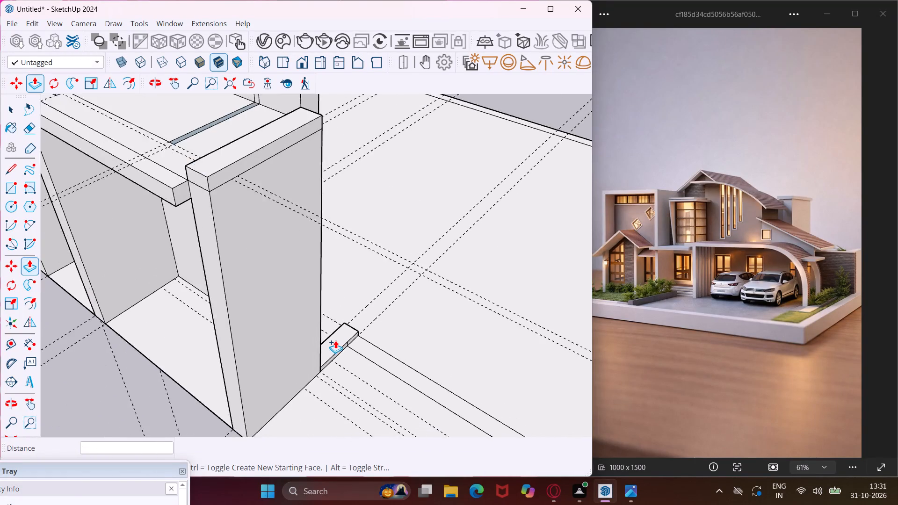
scroll(335, 340, "down", 2)
left_click(297, 189)
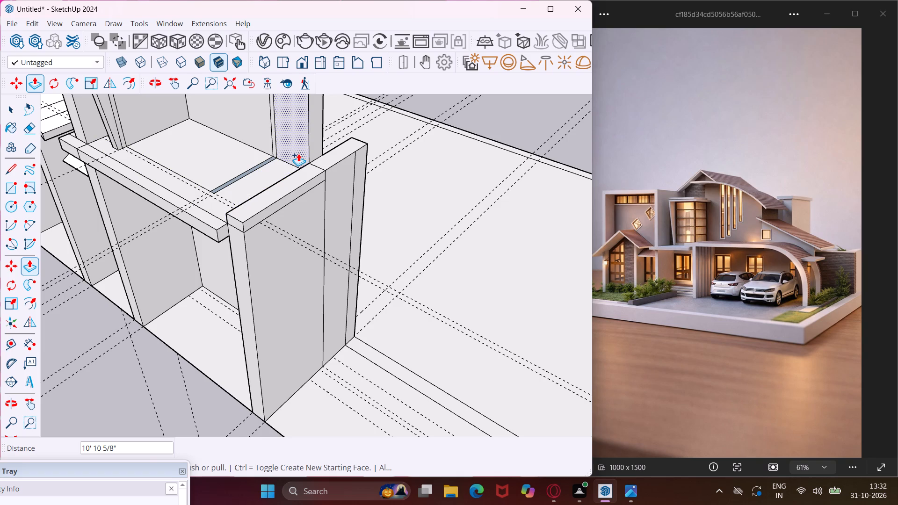
scroll(299, 151, "down", 8)
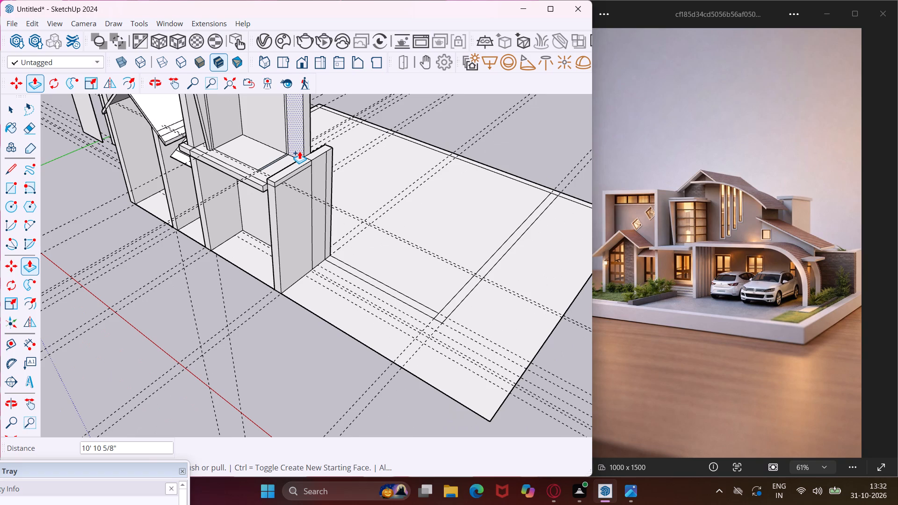
scroll(299, 151, "down", 2)
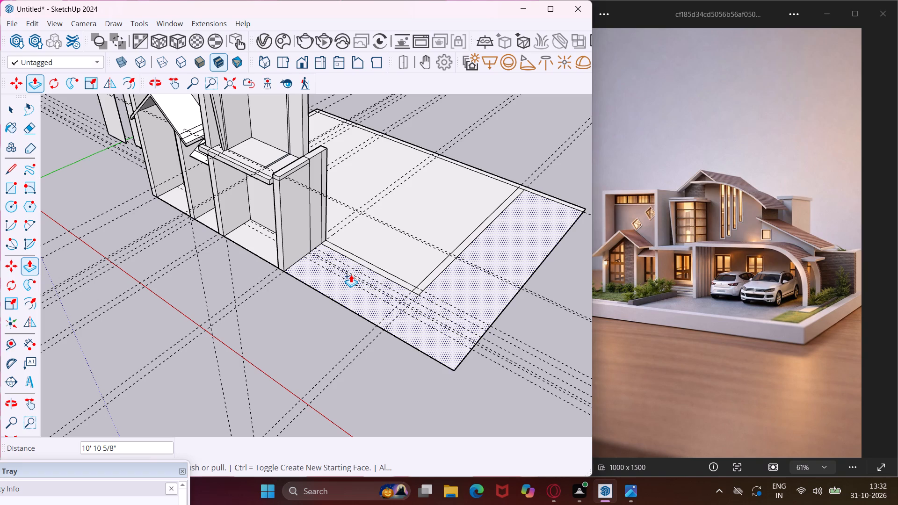
key("Escape")
key("space")
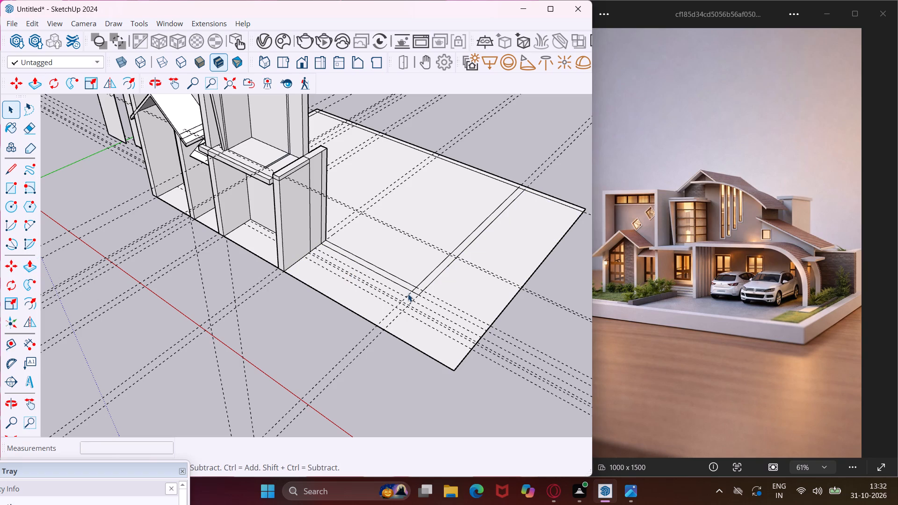
Draw a 9" by 12' rectangle along the guides on the ground slab, starting at the extended wall's base.
scroll(411, 289, "up", 5)
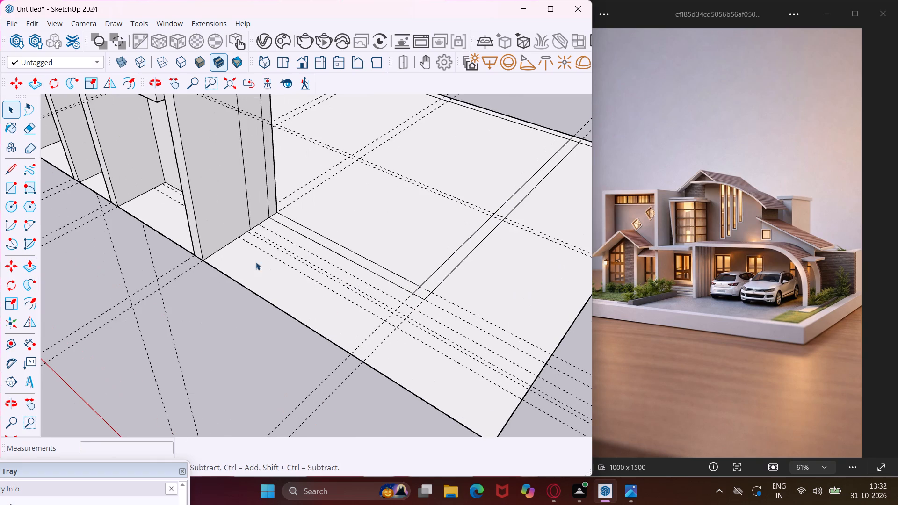
scroll(263, 219, "up", 5)
scroll(263, 221, "down", 1)
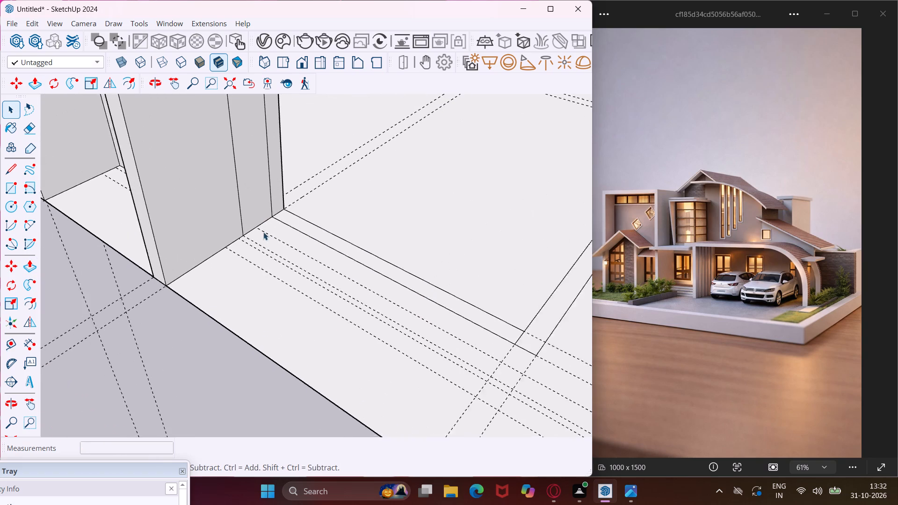
scroll(263, 232, "down", 8)
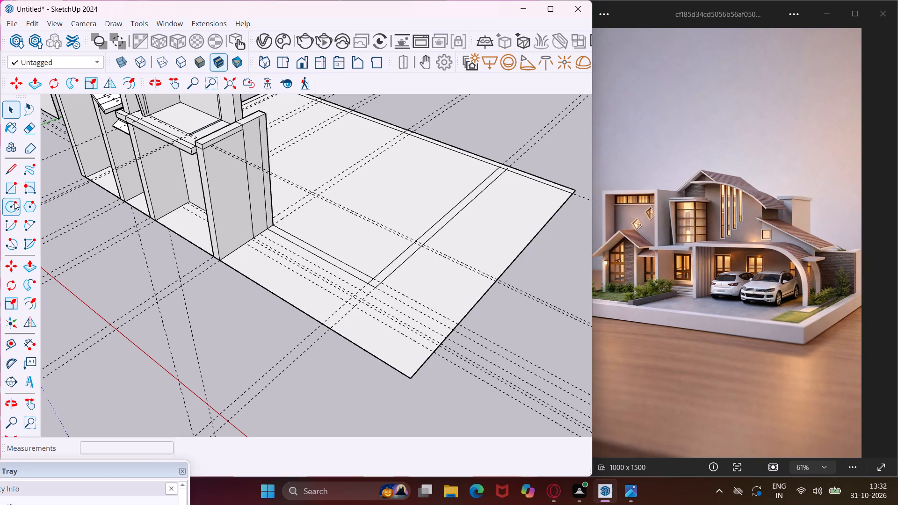
left_click(18, 191)
scroll(260, 239, "up", 4)
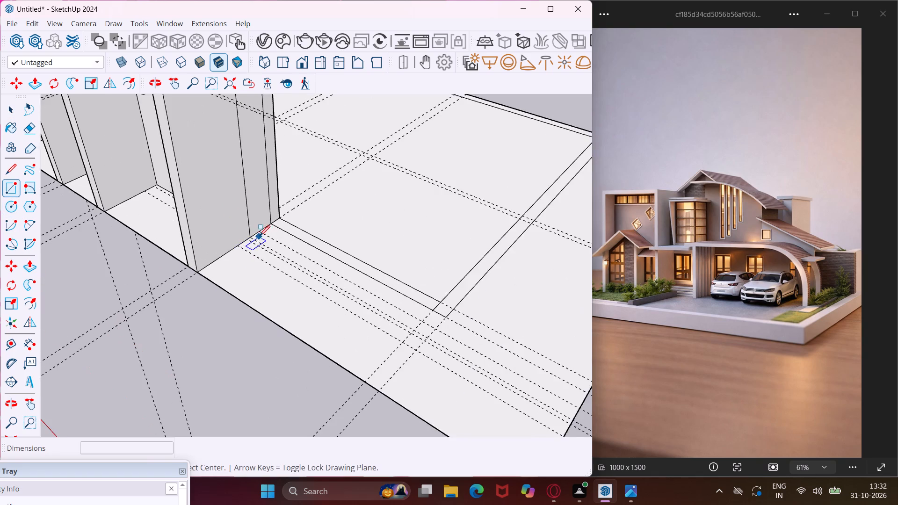
scroll(260, 234, "up", 4)
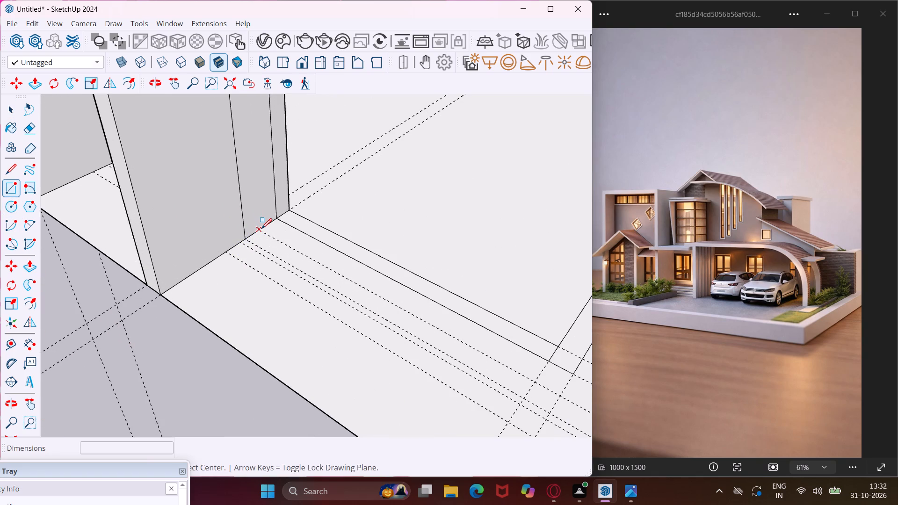
left_click(261, 229)
scroll(258, 261, "down", 6)
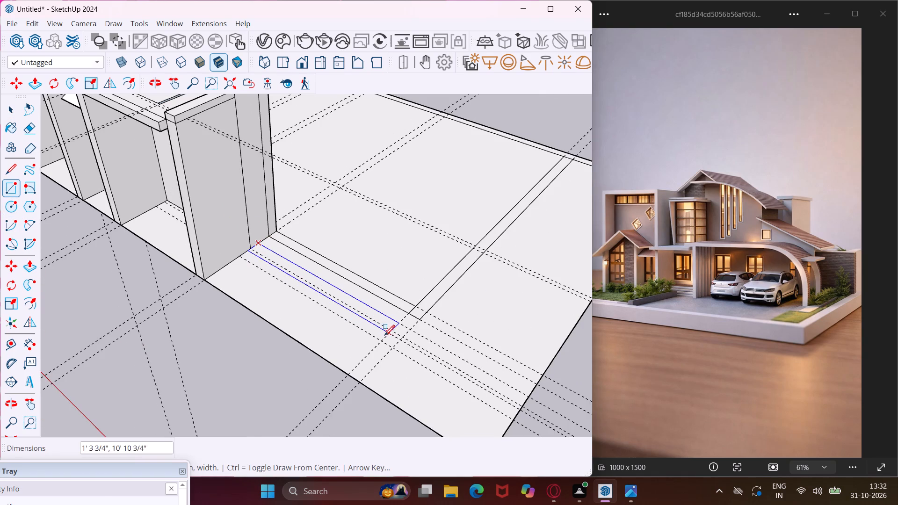
scroll(399, 336, "up", 3)
left_click(405, 337)
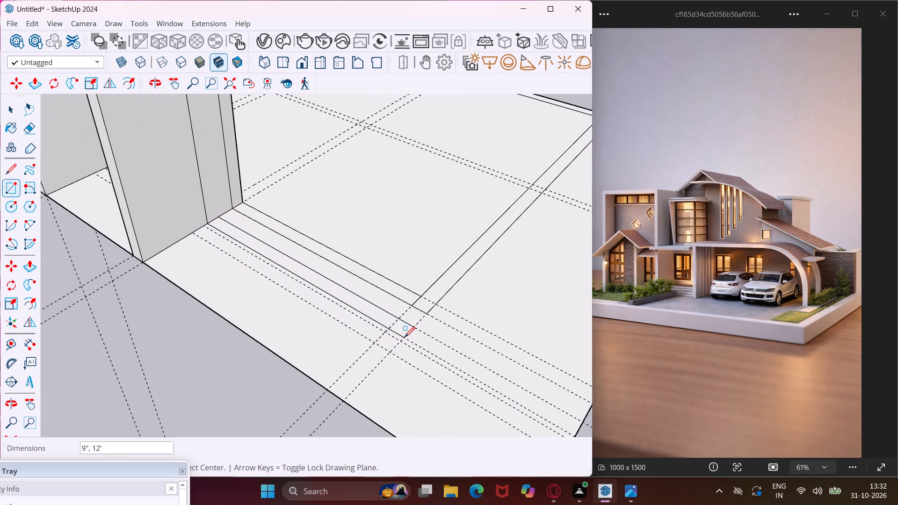
Draw a 9" by 1' rectangle on the ground slab at the far end of the 12' strip, ending on the crossing strip's edge.
left_click(398, 320)
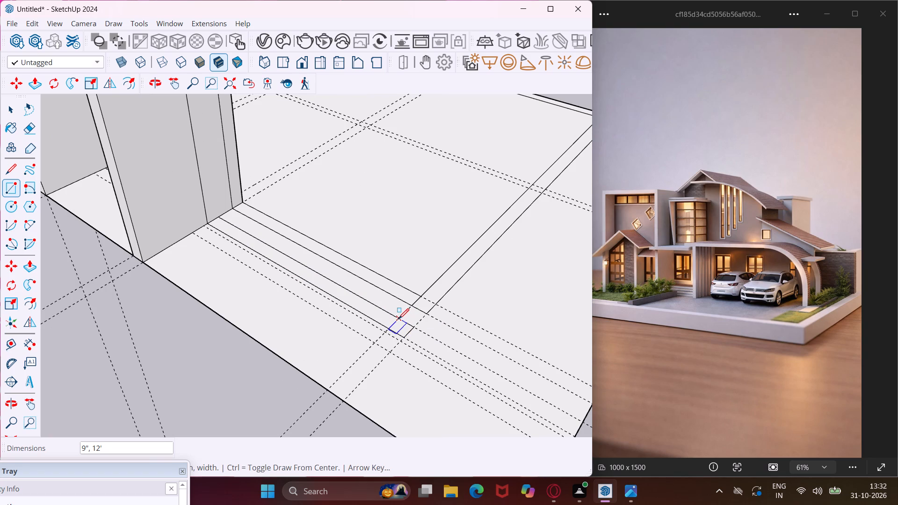
left_click(427, 312)
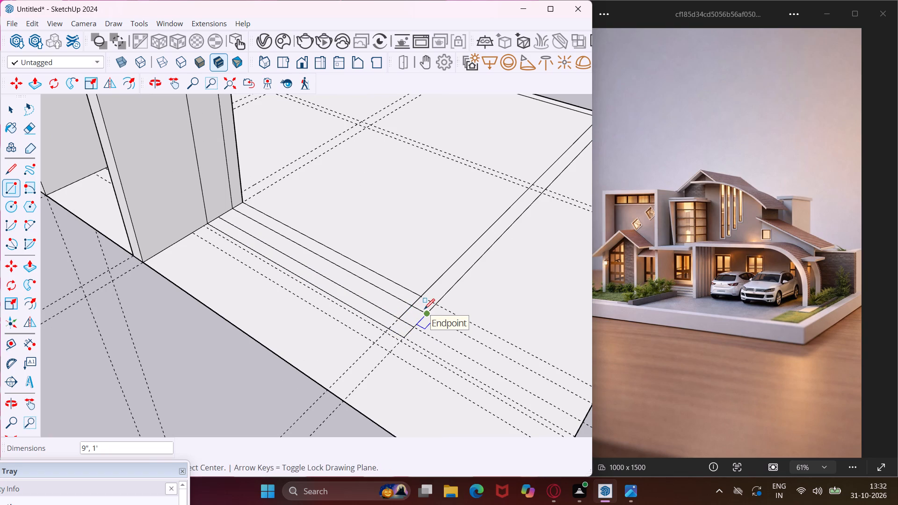
key("Escape")
key("space")
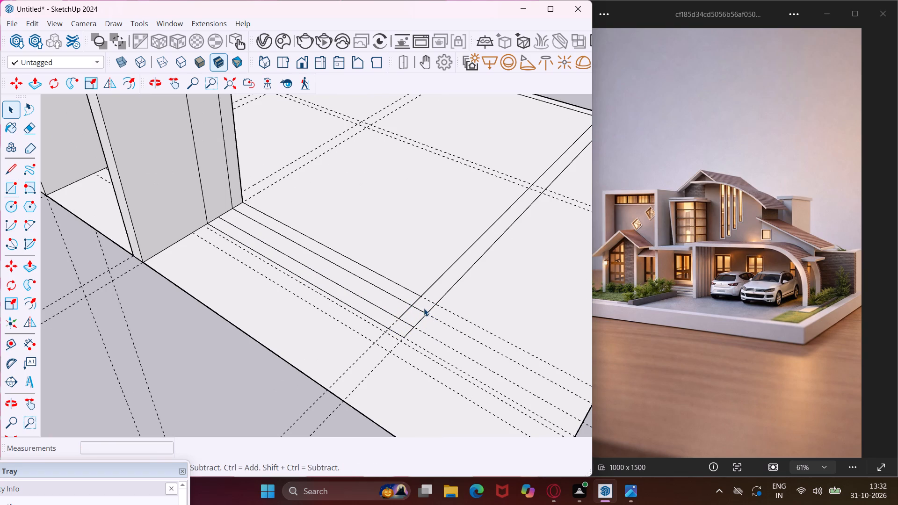
Pull the 9" by 12' ground strip up 10' 10 5/8" into a wall level with the adjoining side wall.
scroll(747, 239, "up", 8)
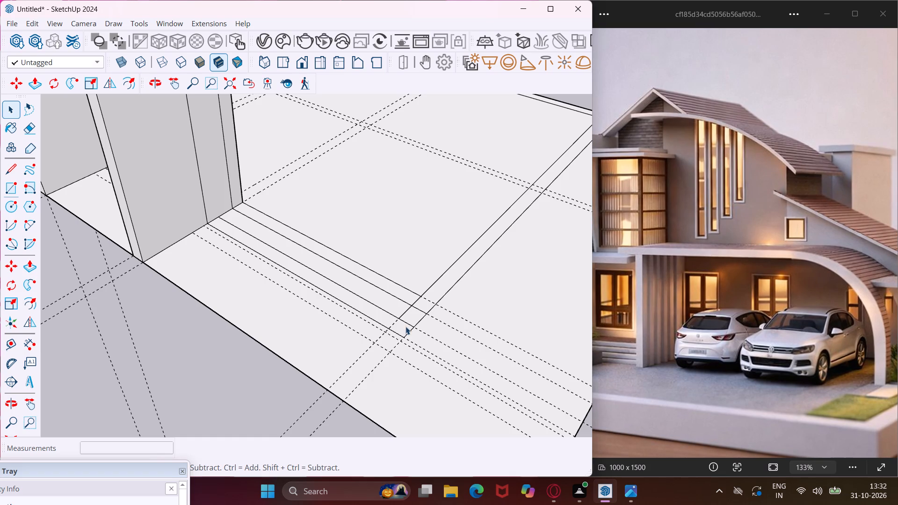
scroll(328, 322, "down", 2)
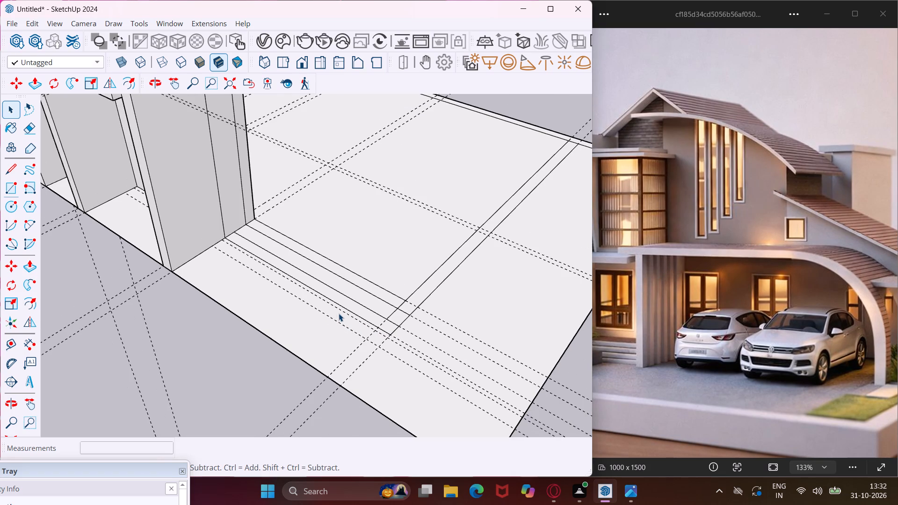
scroll(325, 303, "down", 3)
middle_click_drag(325, 303, 347, 317)
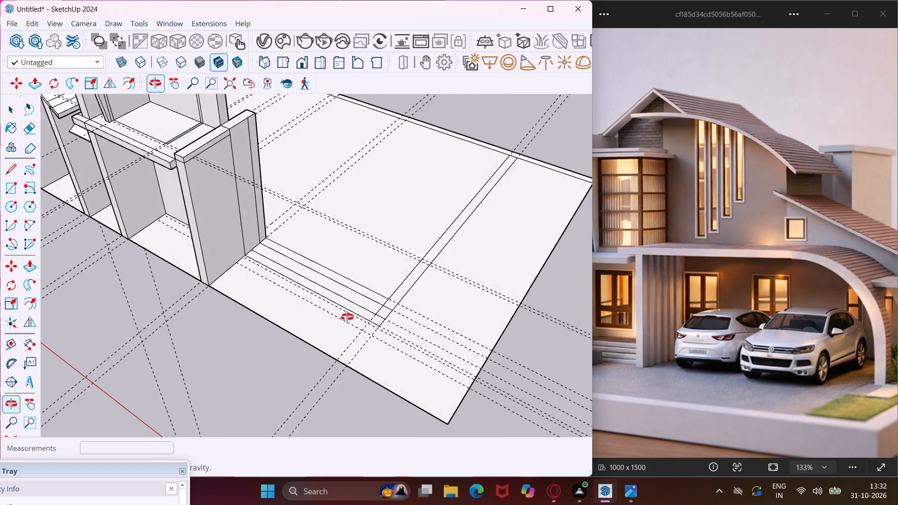
middle_click_drag(347, 317, 366, 320)
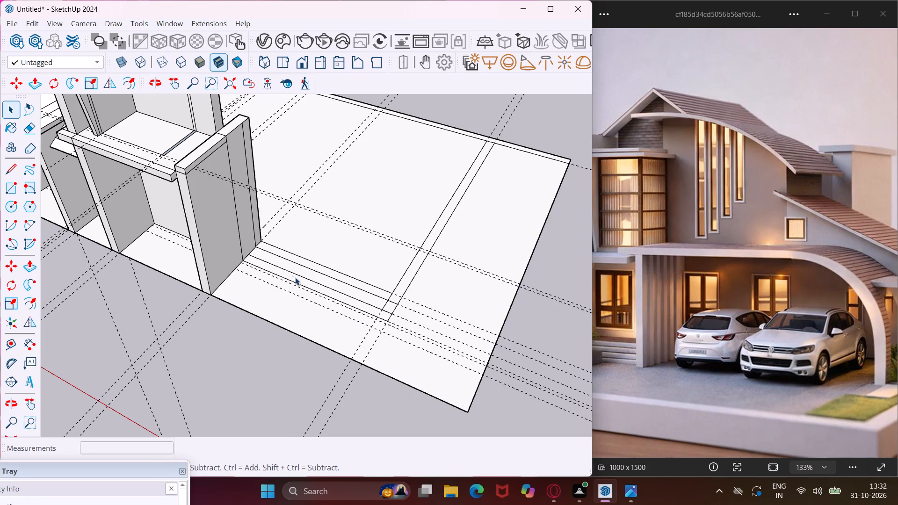
scroll(292, 276, "up", 5)
scroll(241, 262, "down", 3)
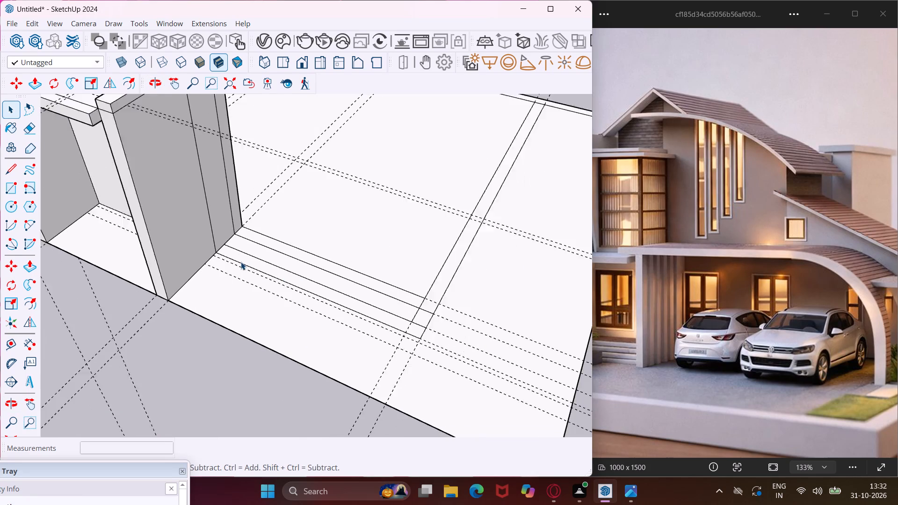
scroll(241, 262, "down", 2)
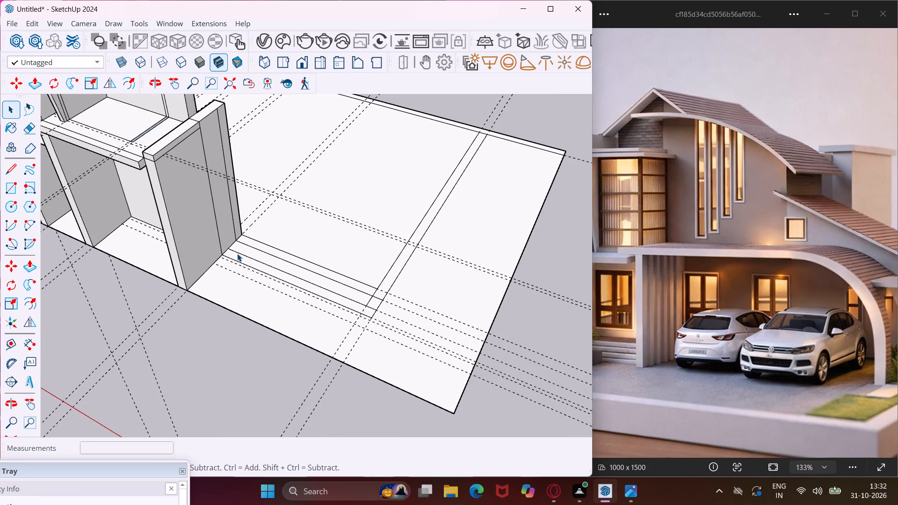
scroll(237, 253, "up", 4)
left_click(235, 258)
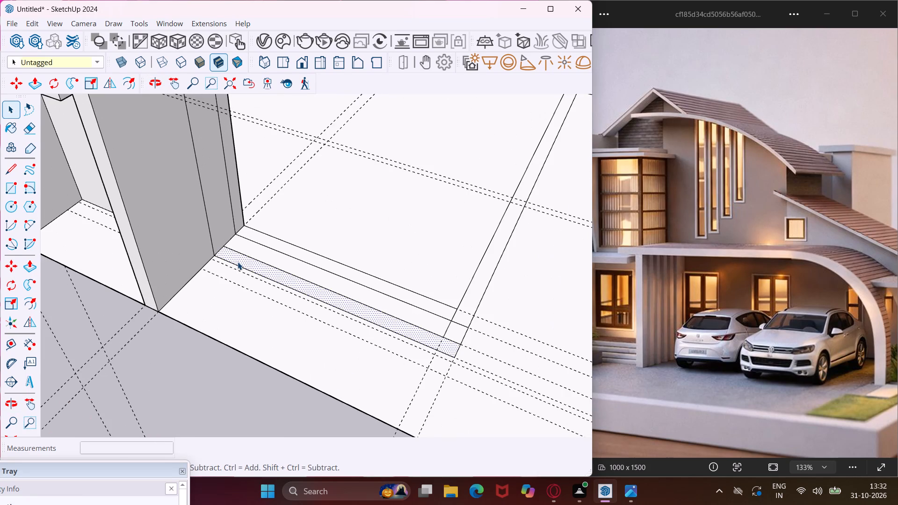
key("p")
left_click(237, 256)
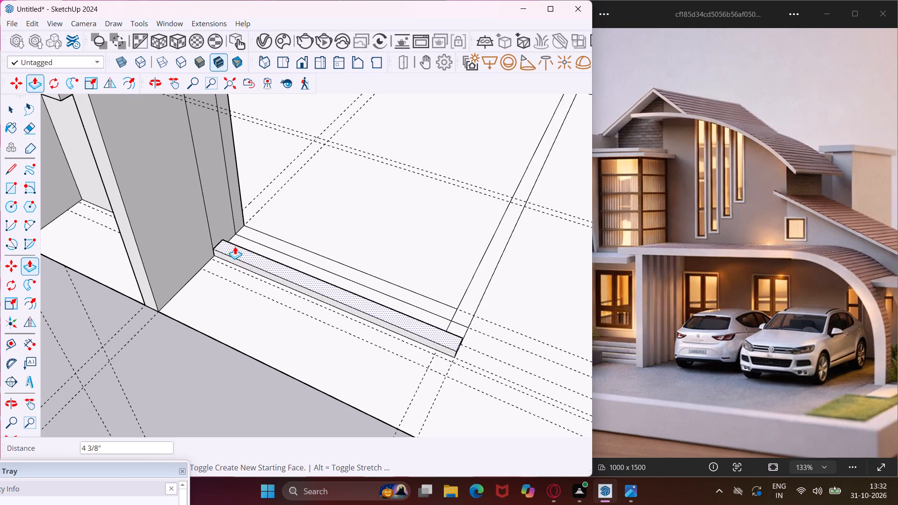
scroll(233, 244, "down", 7)
scroll(233, 244, "up", 1)
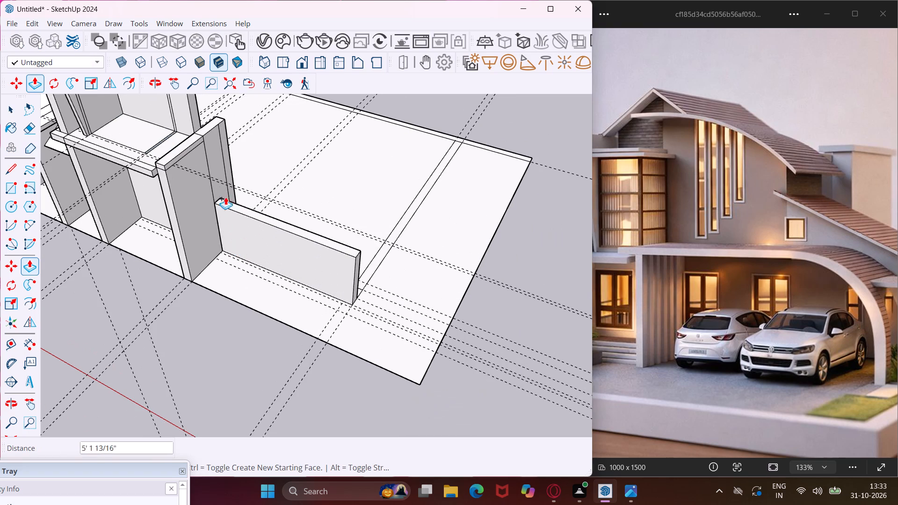
left_click(196, 137)
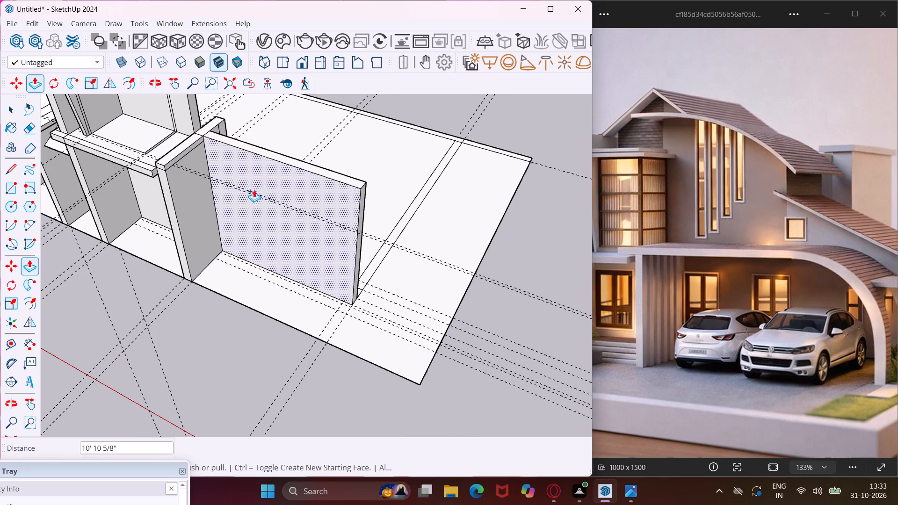
Pull the small ground rectangle behind the 12' wall's free end up 10' 10 5/8", flush with the wall top.
scroll(363, 281, "up", 4)
middle_click_drag(363, 281, 359, 284)
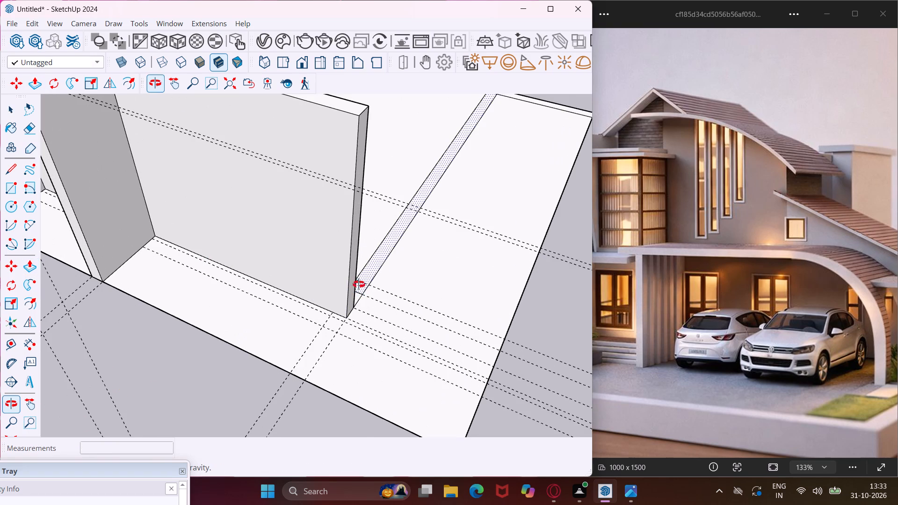
middle_click_drag(359, 284, 333, 307)
scroll(343, 303, "up", 5)
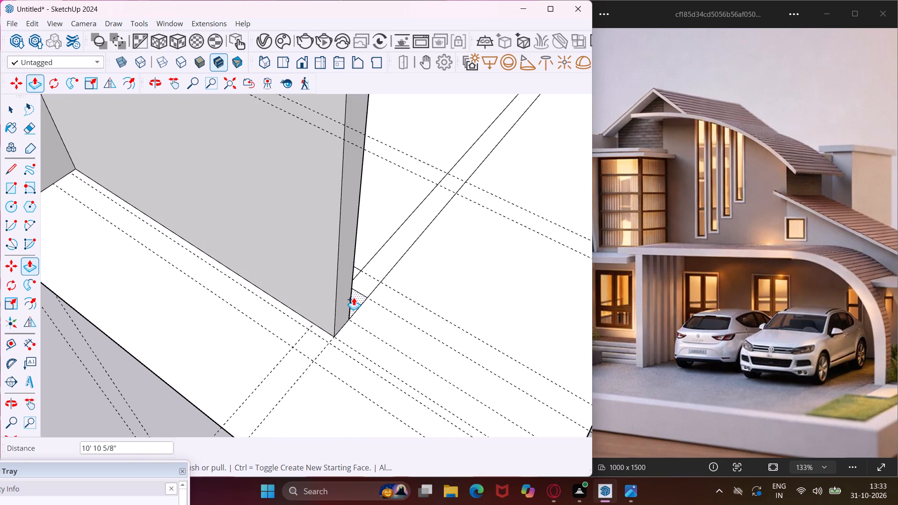
left_click(354, 297)
scroll(355, 248, "down", 12)
left_click(352, 175)
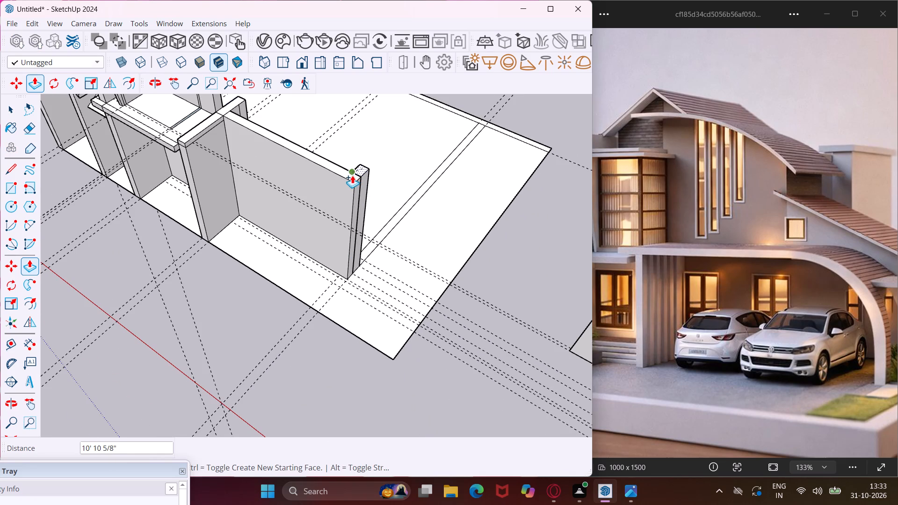
Pull the long narrow ground strip running back from the 12' wall's corner up 10' 10 5/8" into a wall.
scroll(373, 221, "up", 9)
left_click(368, 265)
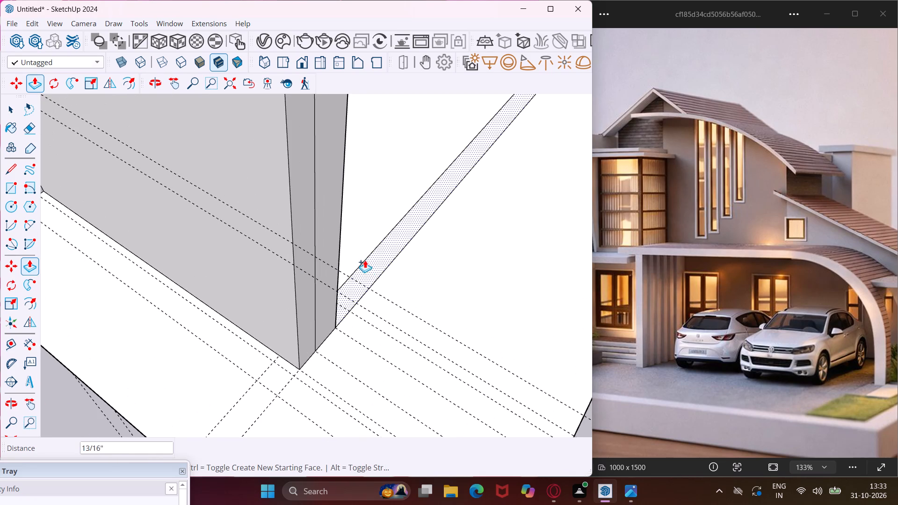
scroll(361, 244, "down", 10)
left_click(340, 180)
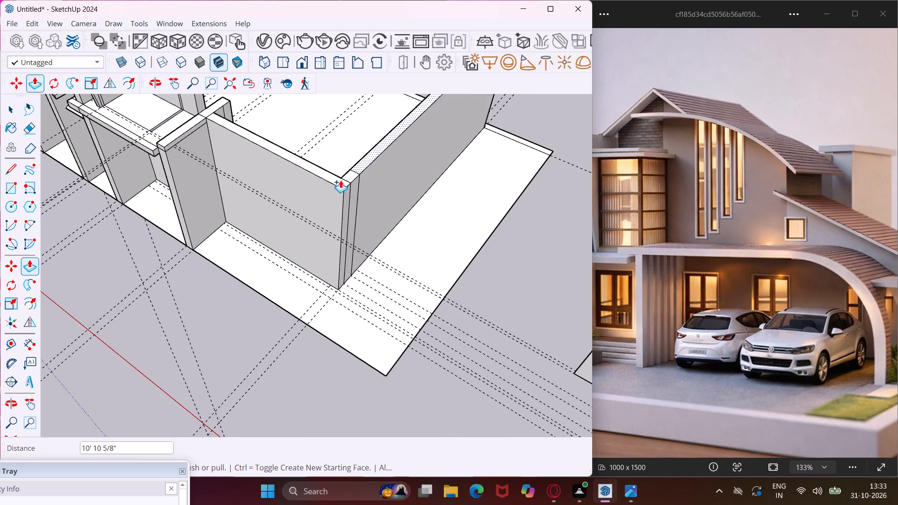
Pull the narrow strip along the ground slab's rear edge up 10' 10 5/8" into a back wall.
scroll(383, 296, "down", 7)
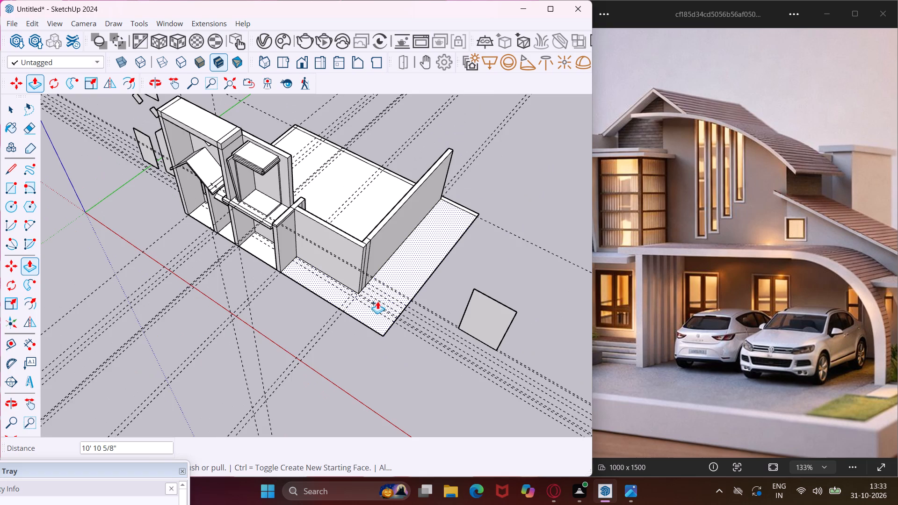
scroll(375, 301, "down", 3)
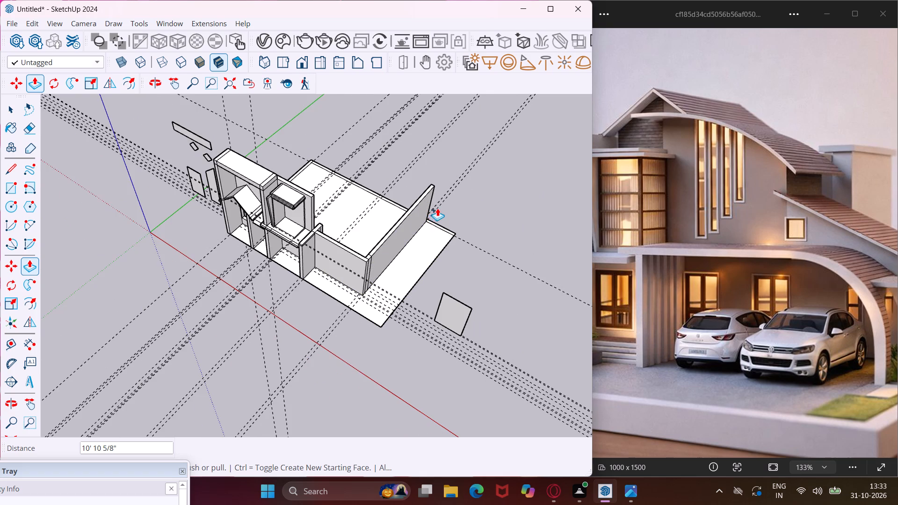
scroll(437, 208, "up", 20)
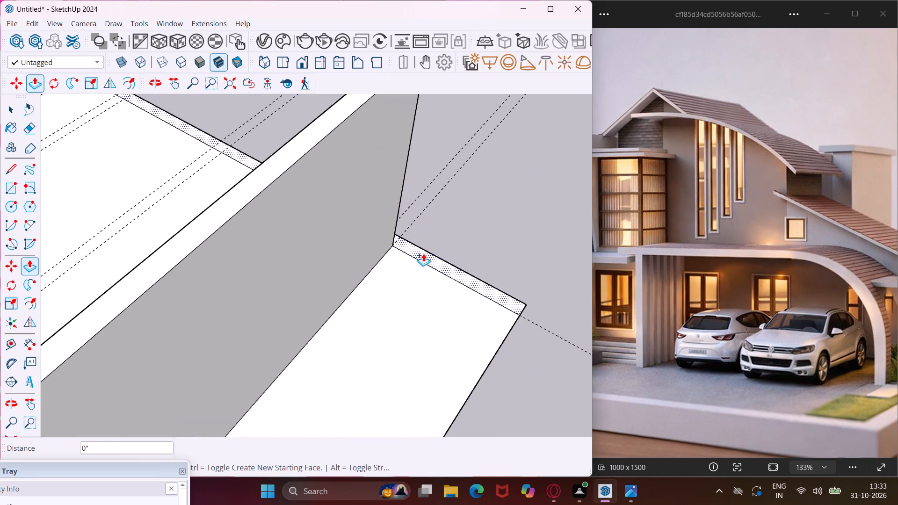
left_click(423, 253)
scroll(410, 237, "down", 10)
left_click(379, 202)
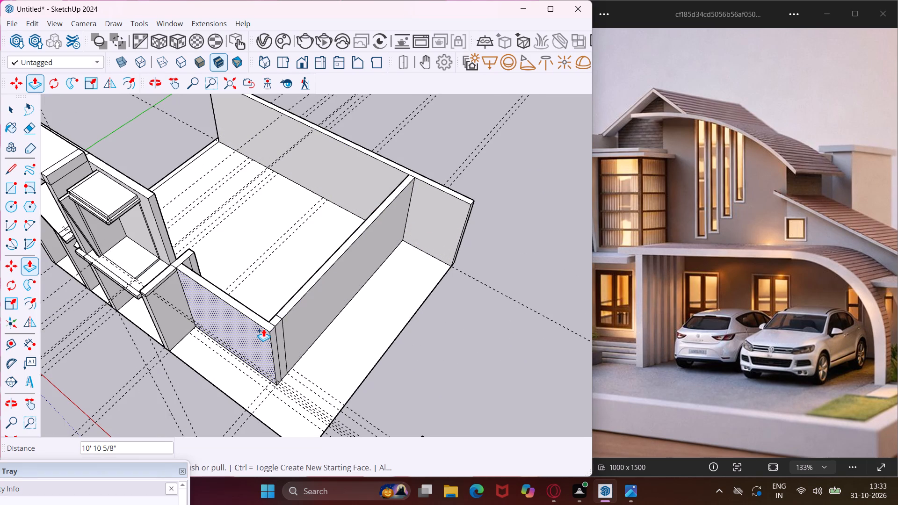
key("Escape")
key("space")
Pull the 12' wall's top face up about 5 1/4".
scroll(653, 268, "down", 5)
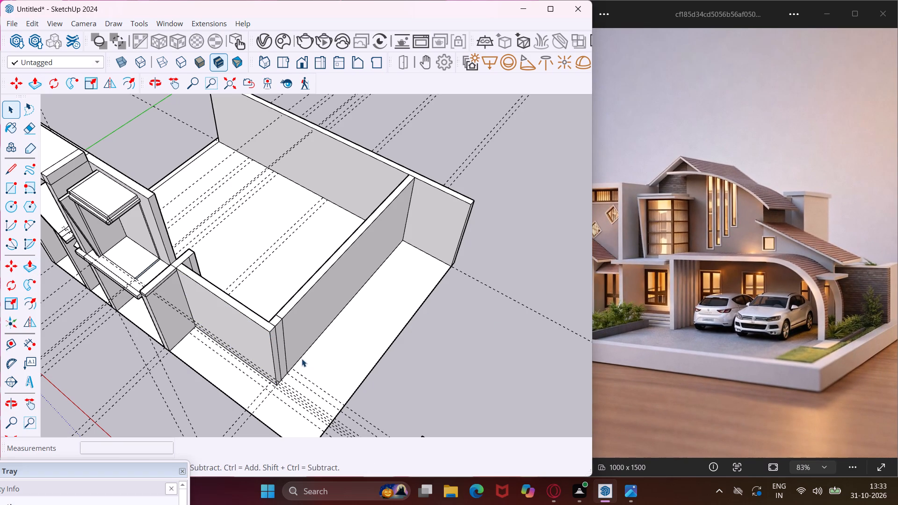
middle_click_drag(301, 359, 447, 281)
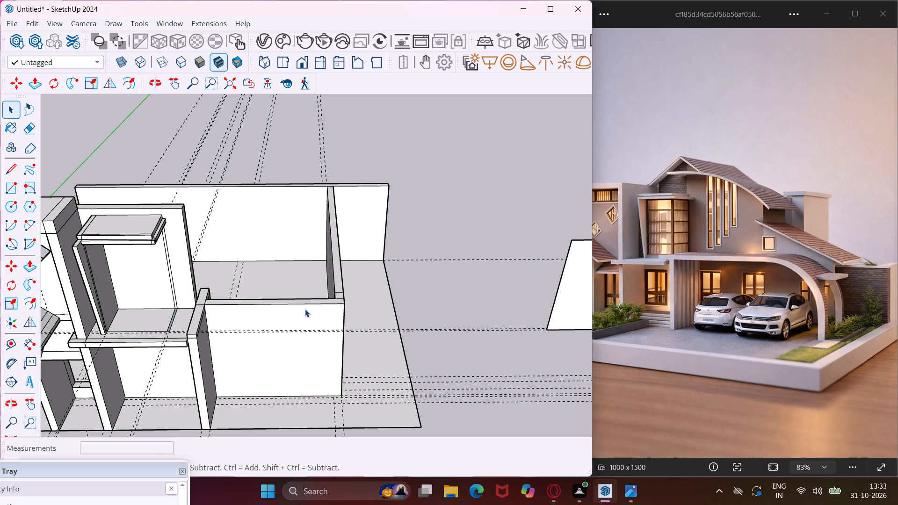
scroll(312, 298, "up", 2)
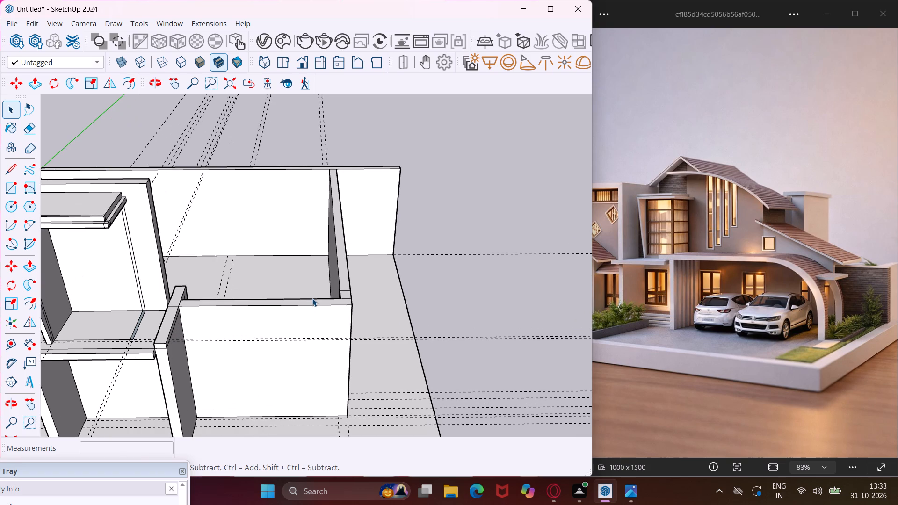
middle_click_drag(312, 298, 304, 335)
scroll(333, 309, "up", 4)
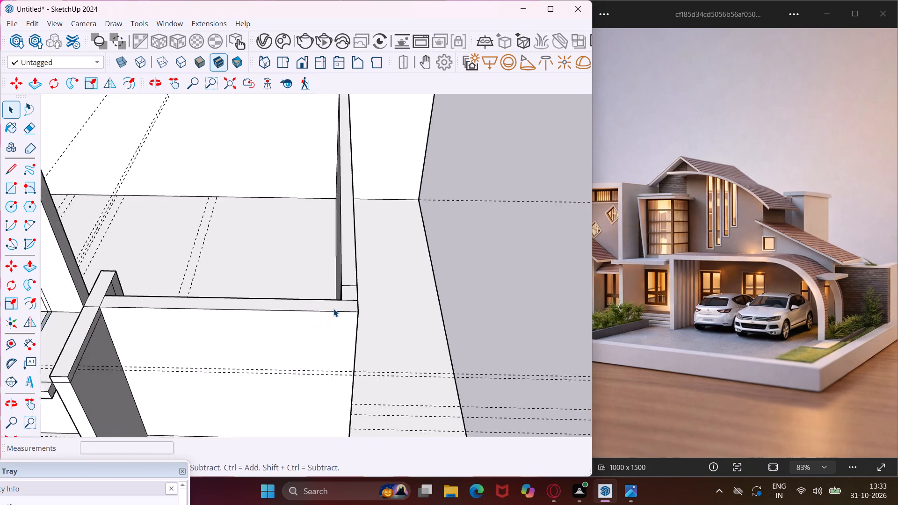
scroll(333, 309, "up", 1)
left_click(332, 305)
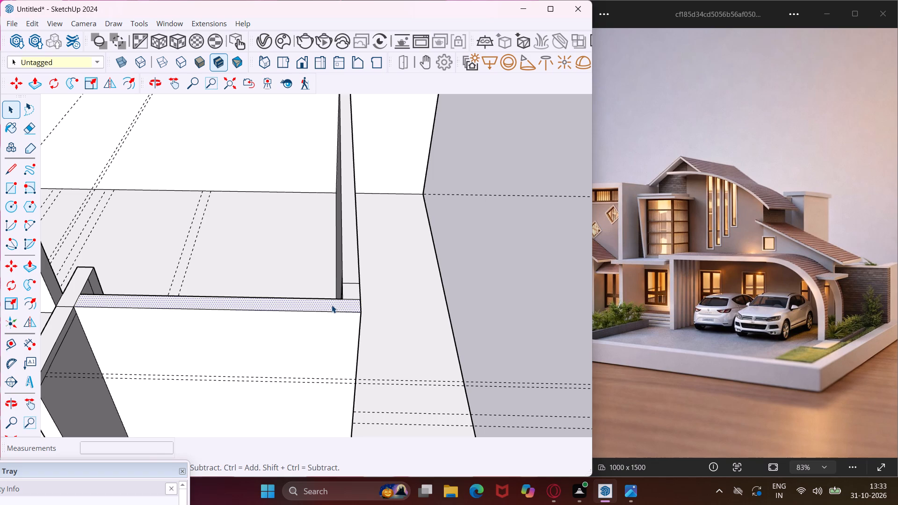
key("p")
left_click(332, 305)
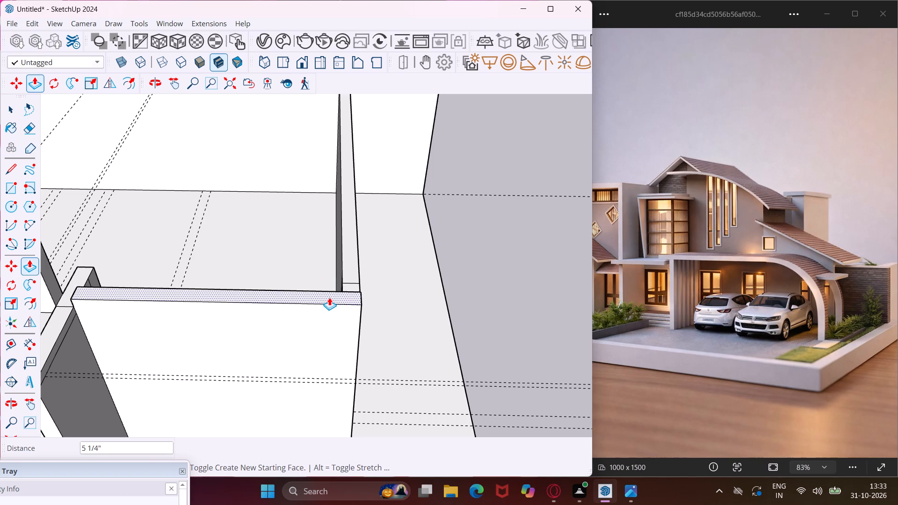
left_click(329, 297)
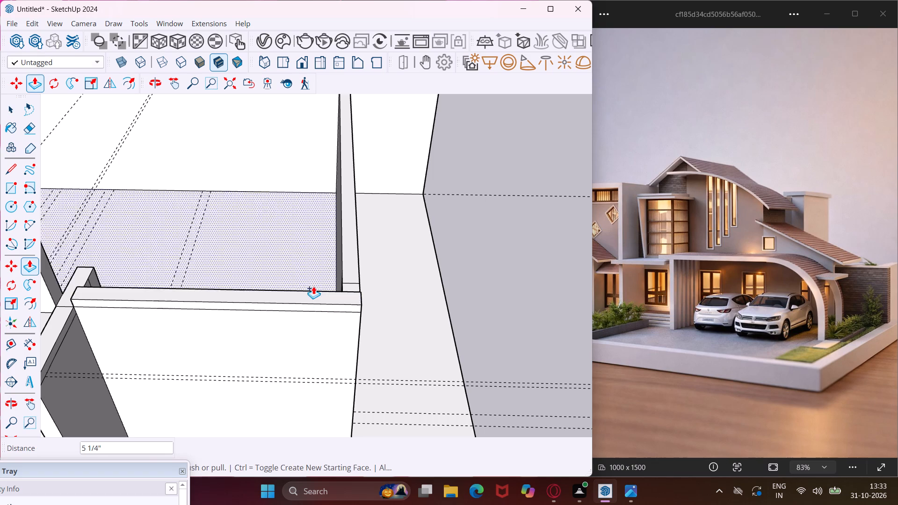
Raise the front part of the adjoining side wall's top by the same 5 1/4".
scroll(313, 286, "down", 6)
scroll(207, 305, "up", 5)
double_click(206, 305)
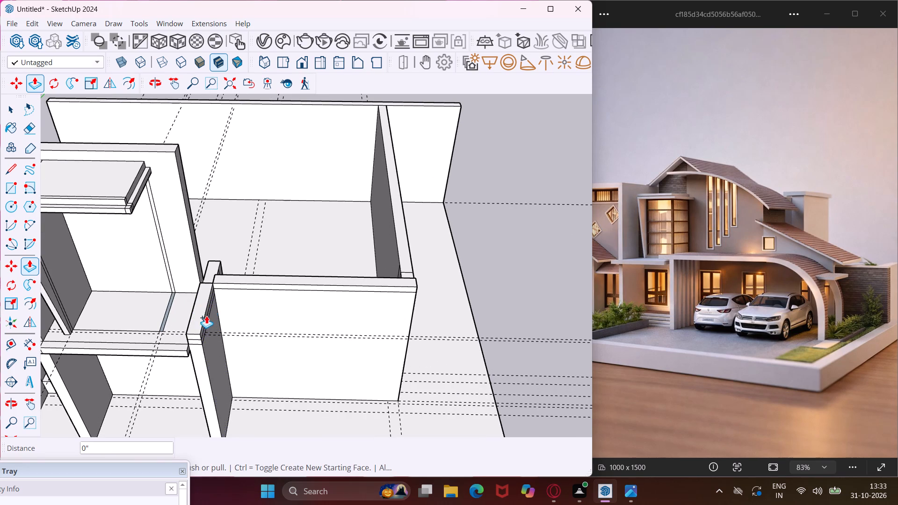
Pull the inner side face of the side wall's raised top band out 11' 10" along the 12' wall as a porch slab.
scroll(204, 315, "up", 11)
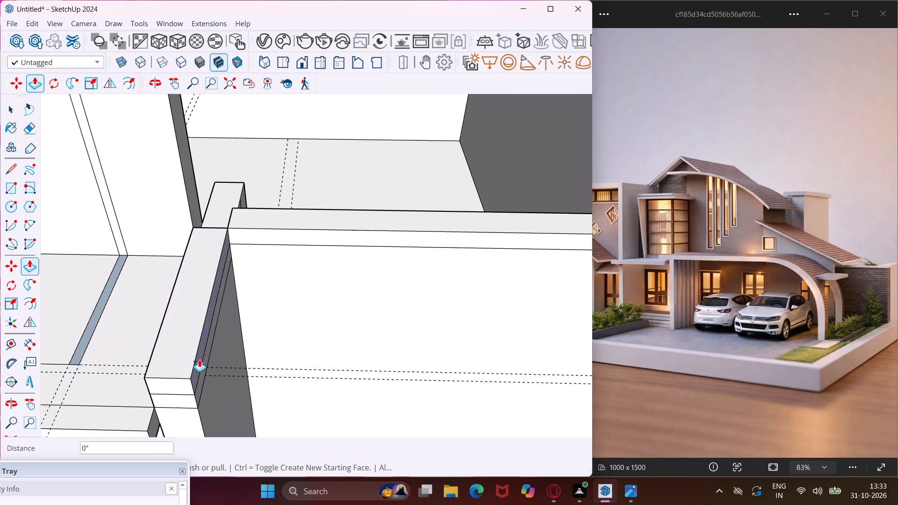
left_click(199, 359)
scroll(250, 335, "down", 10)
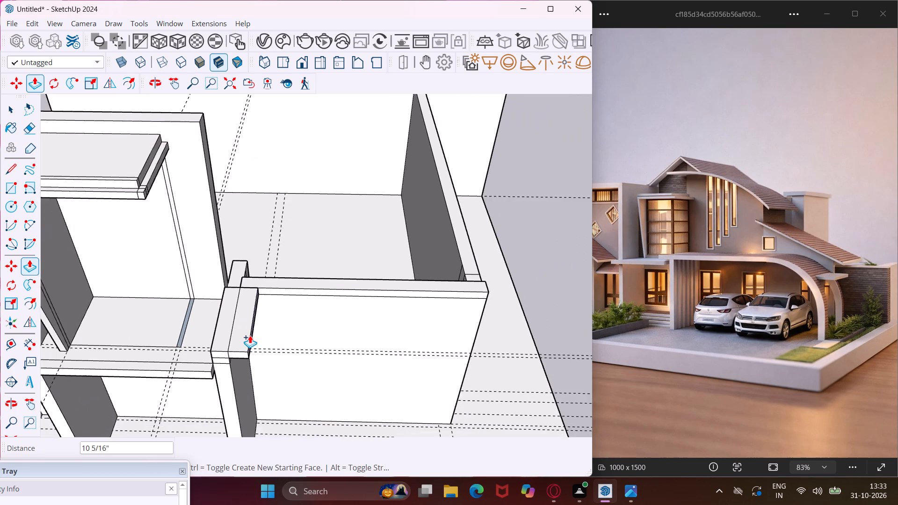
scroll(250, 335, "down", 5)
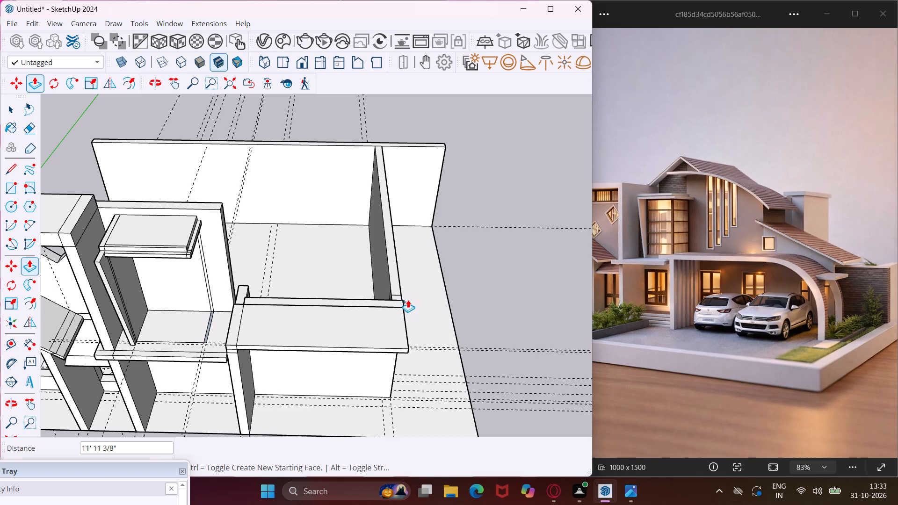
scroll(408, 300, "up", 10)
left_click(358, 343)
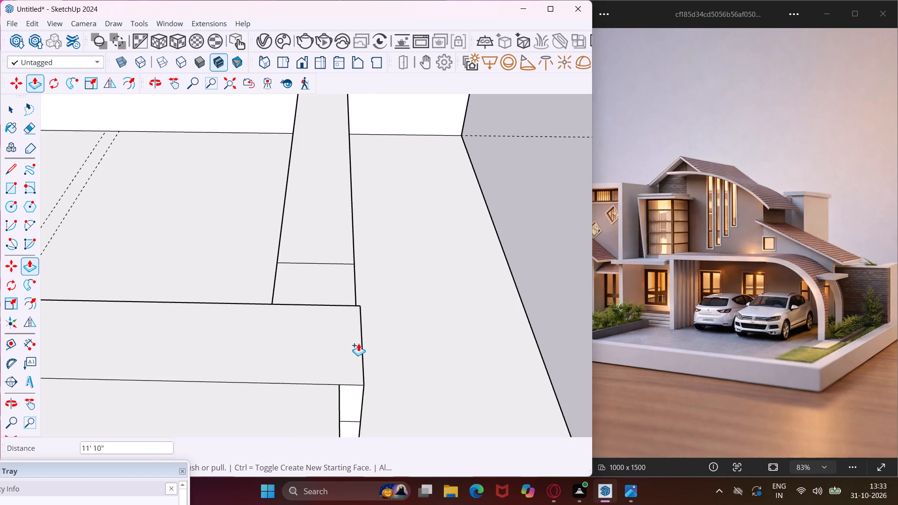
middle_click_drag(358, 343, 327, 250)
scroll(327, 250, "down", 3)
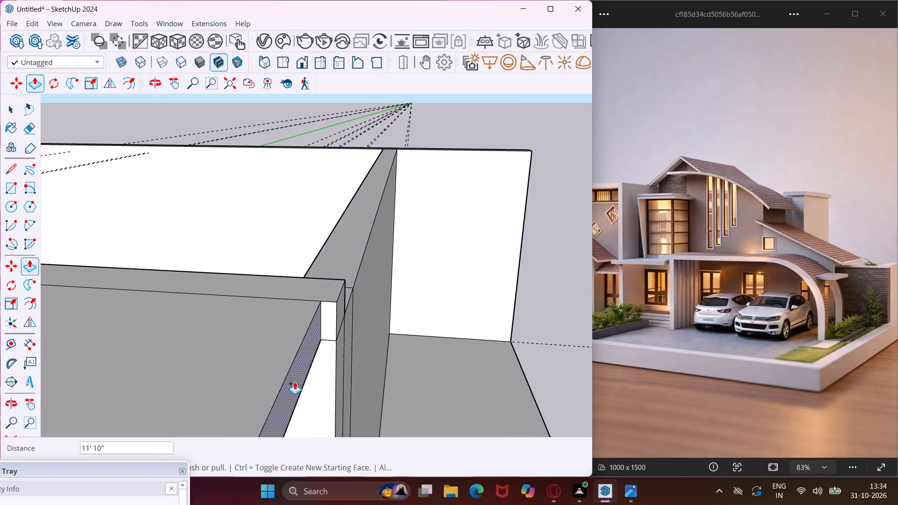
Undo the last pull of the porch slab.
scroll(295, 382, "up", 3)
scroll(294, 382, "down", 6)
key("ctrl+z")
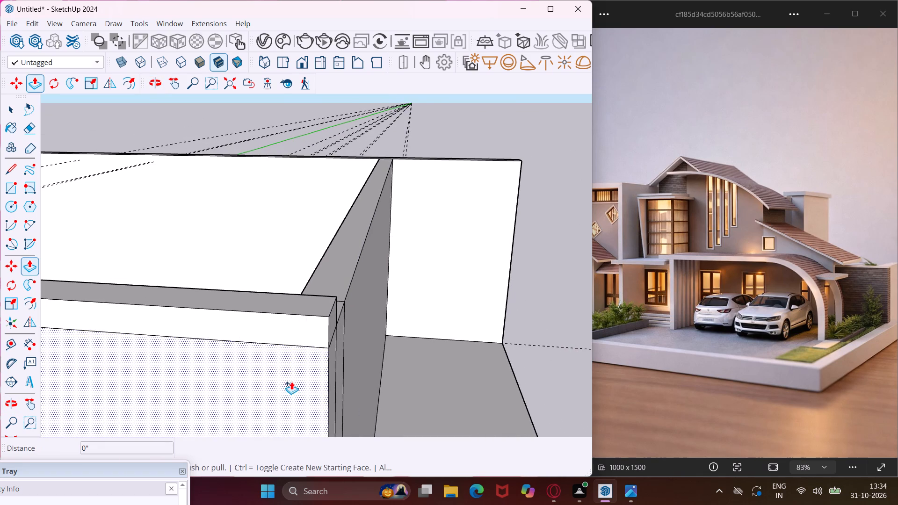
Pull the inner side face of the side wall's raised top band out 12' along the 12' wall as a porch slab.
scroll(293, 336, "down", 18)
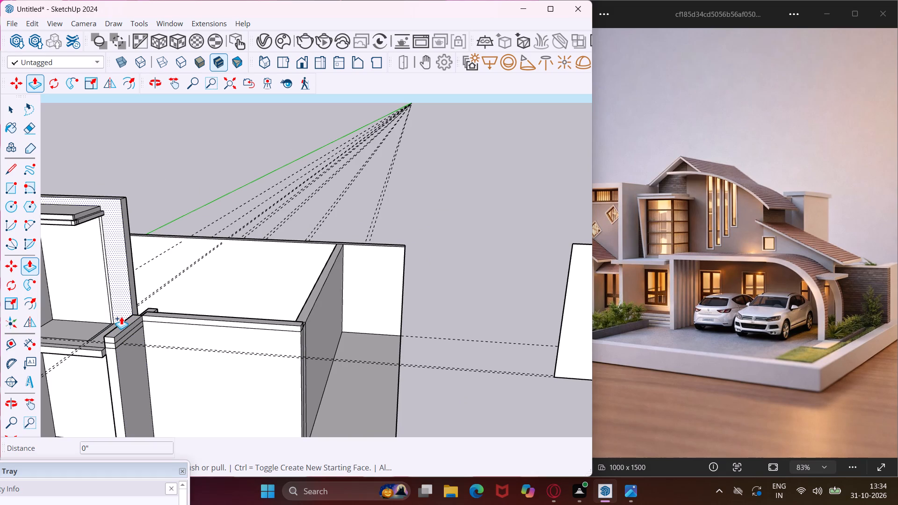
scroll(113, 328, "up", 10)
left_click(120, 344)
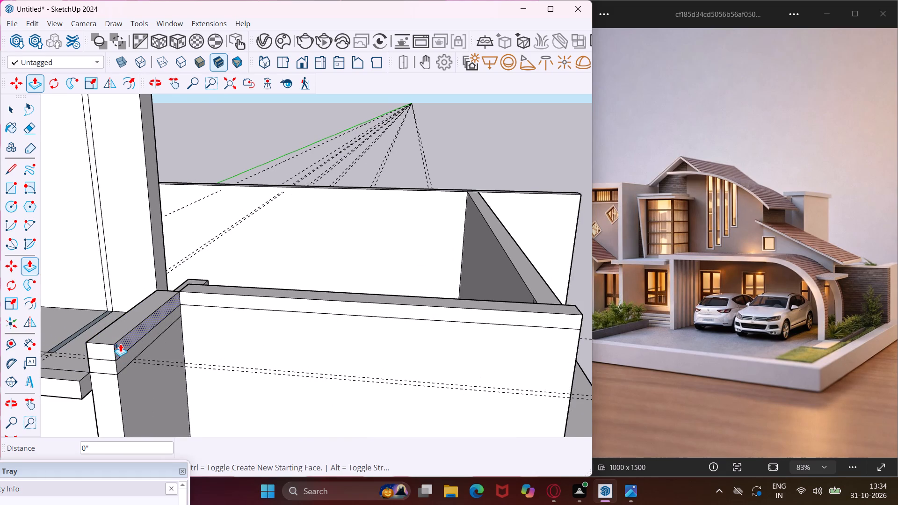
scroll(177, 325, "down", 12)
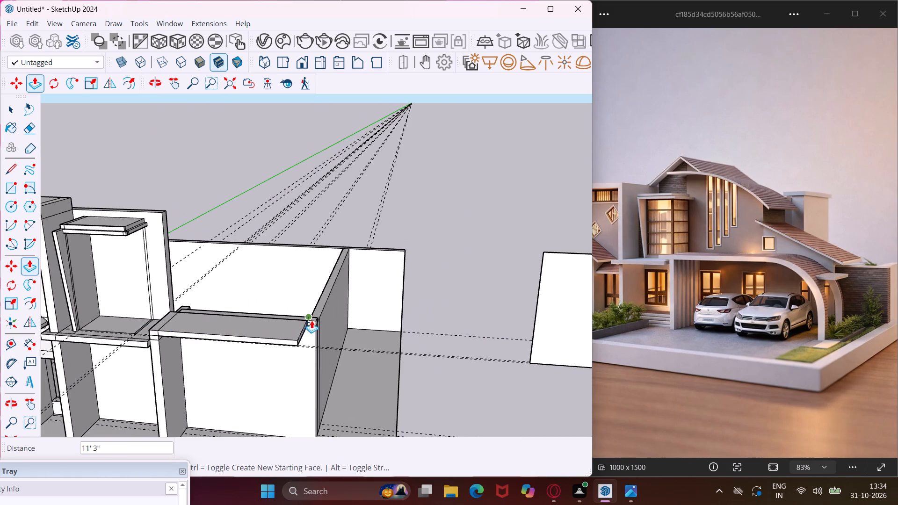
scroll(315, 319, "up", 11)
middle_click_drag(316, 317, 232, 290)
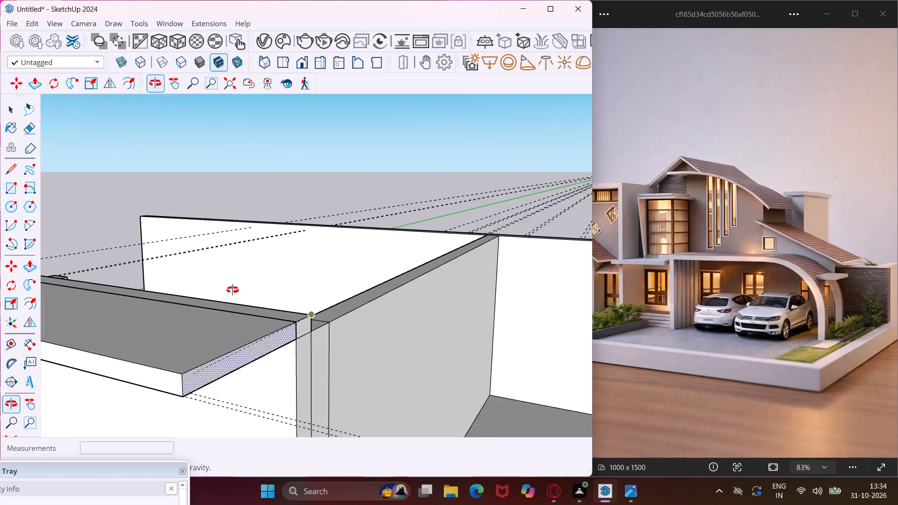
middle_click_drag(232, 290, 231, 290)
left_click(300, 315)
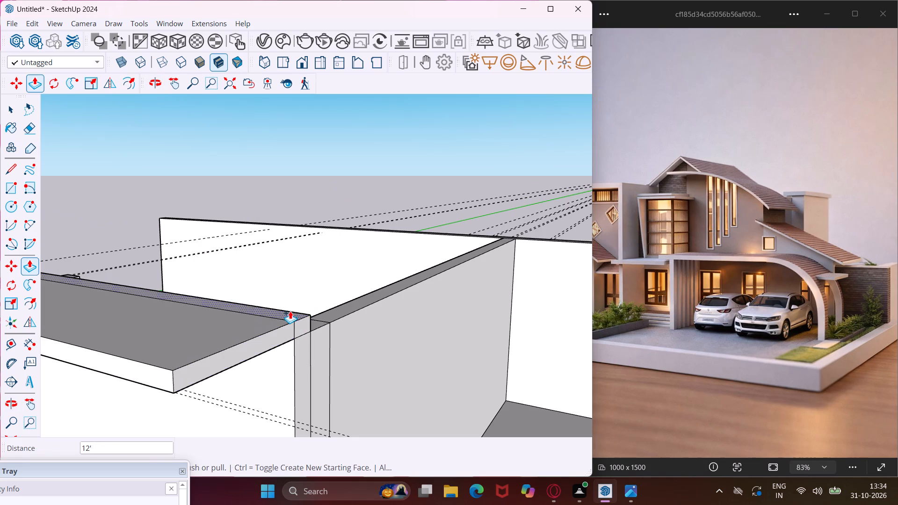
Extend the porch slab's end face about 4' 3 5/16" past the end of the 12' wall.
scroll(217, 253, "down", 11)
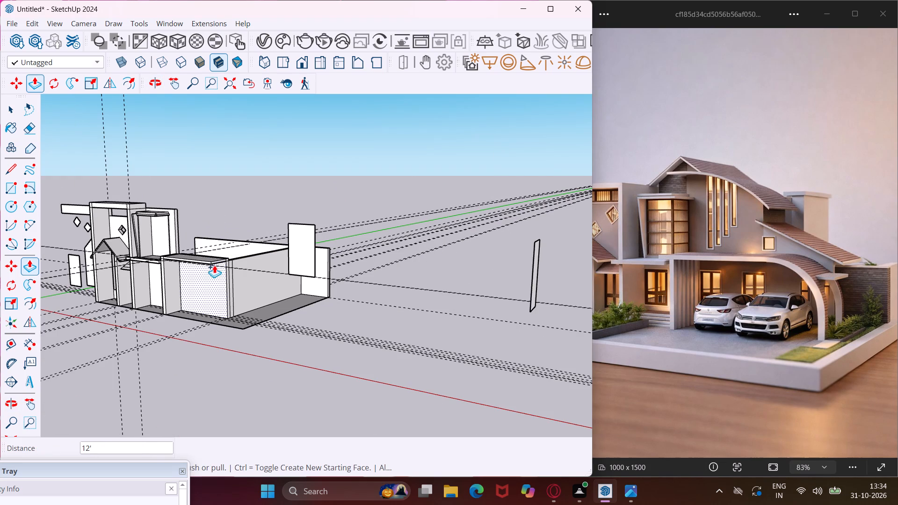
middle_click_drag(215, 260, 253, 359)
scroll(225, 305, "up", 5)
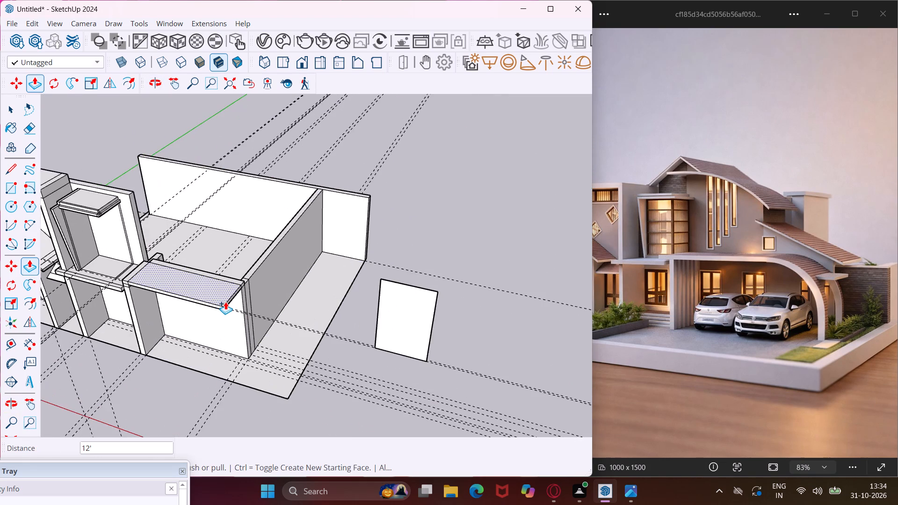
scroll(229, 299, "up", 6)
middle_click_drag(229, 299, 253, 223)
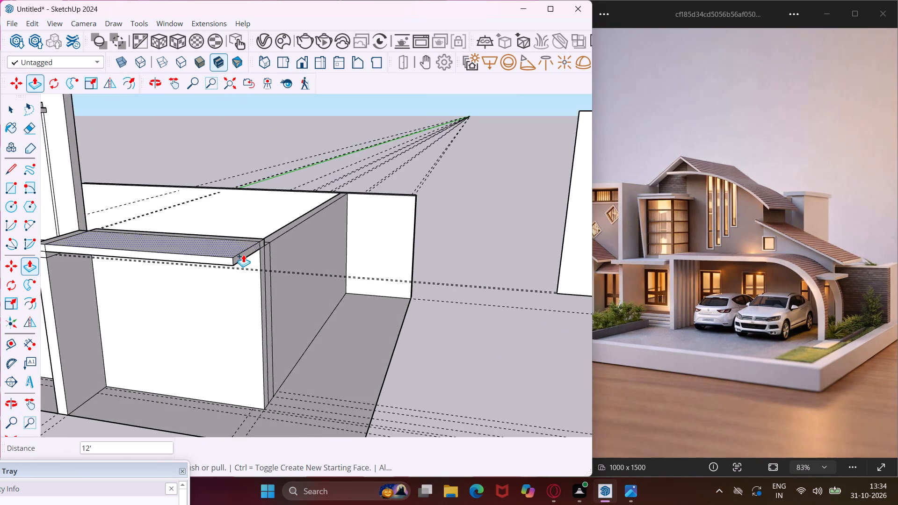
scroll(242, 256, "up", 4)
left_click(242, 256)
scroll(257, 262, "down", 6)
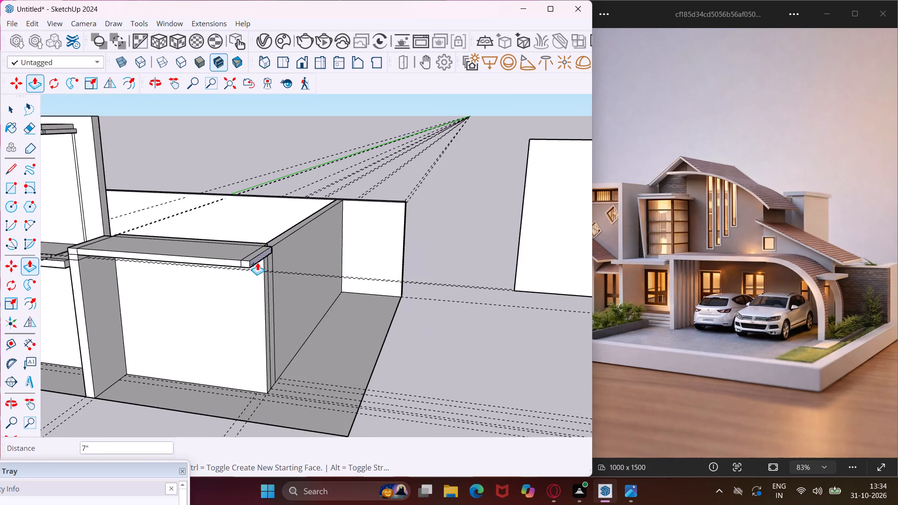
scroll(257, 262, "down", 2)
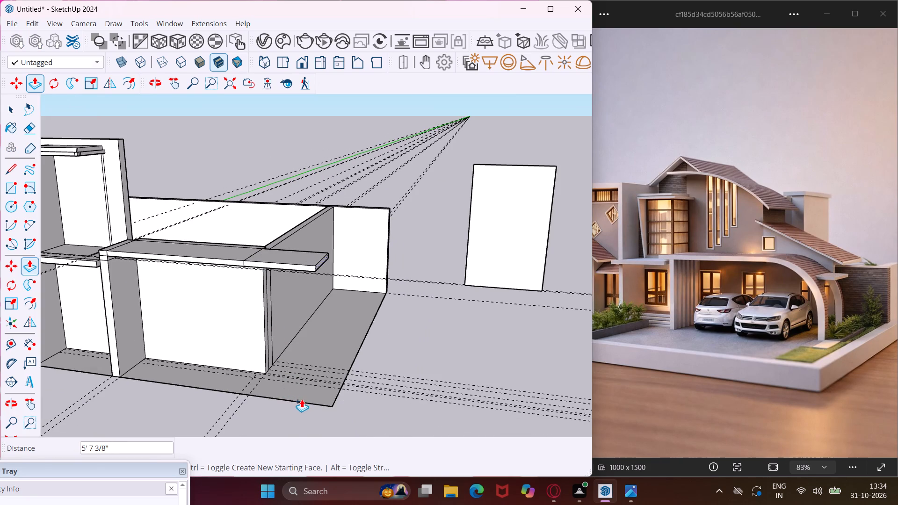
scroll(310, 404, "up", 9)
middle_click_drag(312, 398, 325, 344)
scroll(325, 344, "up", 1)
scroll(315, 353, "down", 7)
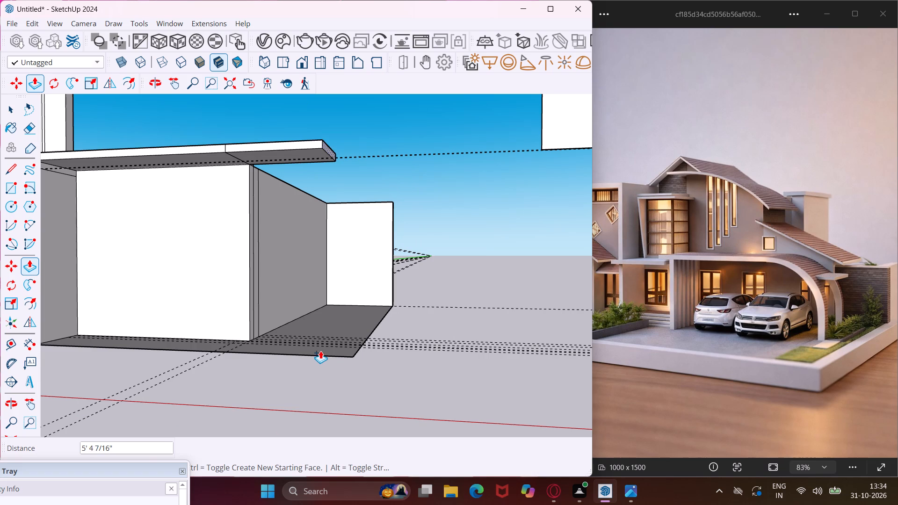
left_click(300, 349)
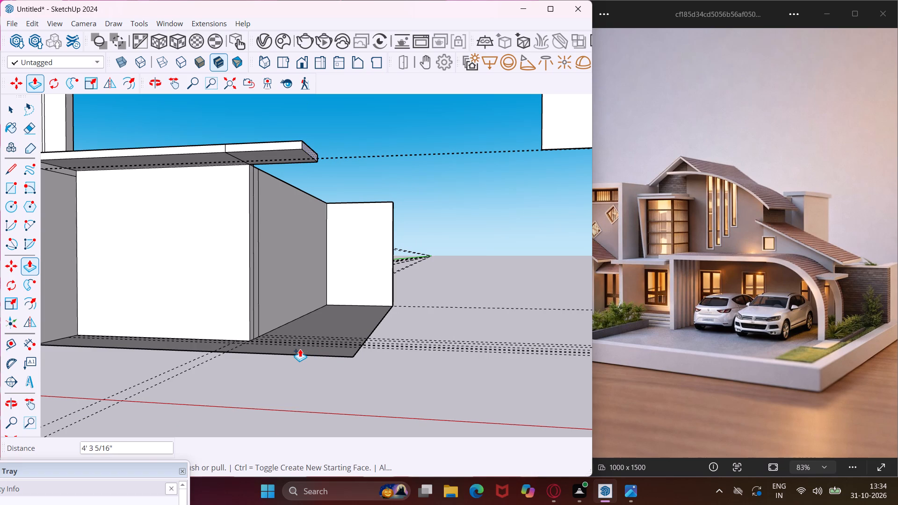
key("Escape")
key("space")
Pull the undersides of the porch slab and its end extension down about 9 1/16".
middle_click_drag(284, 269, 258, 403)
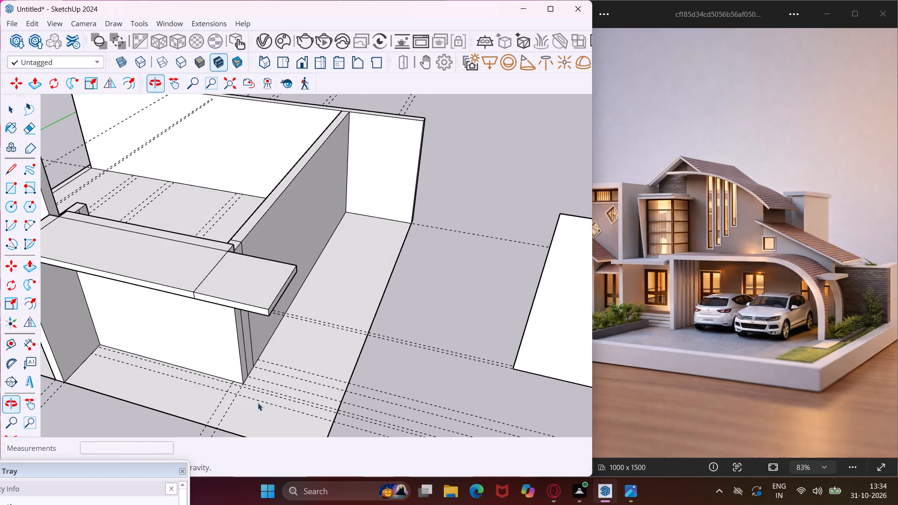
scroll(292, 276, "up", 3)
middle_click_drag(292, 276, 354, 103)
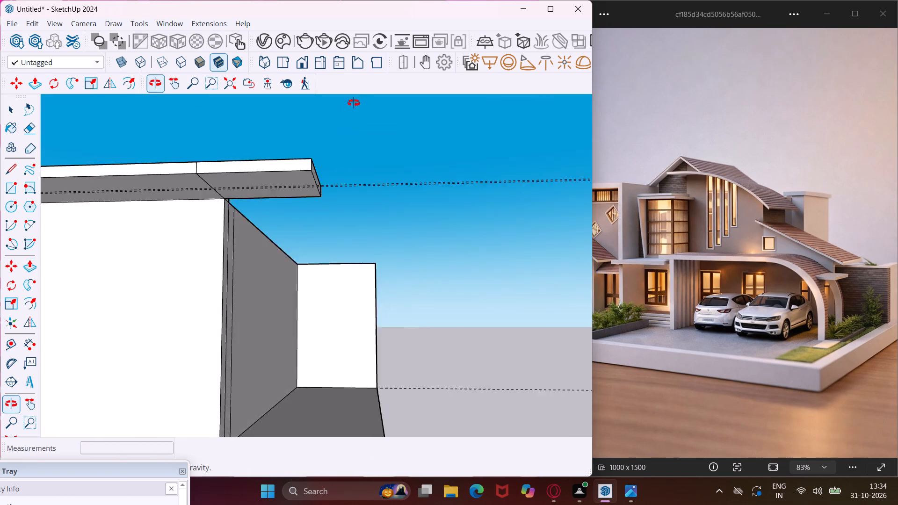
middle_click_drag(354, 103, 377, 91)
scroll(287, 154, "up", 4)
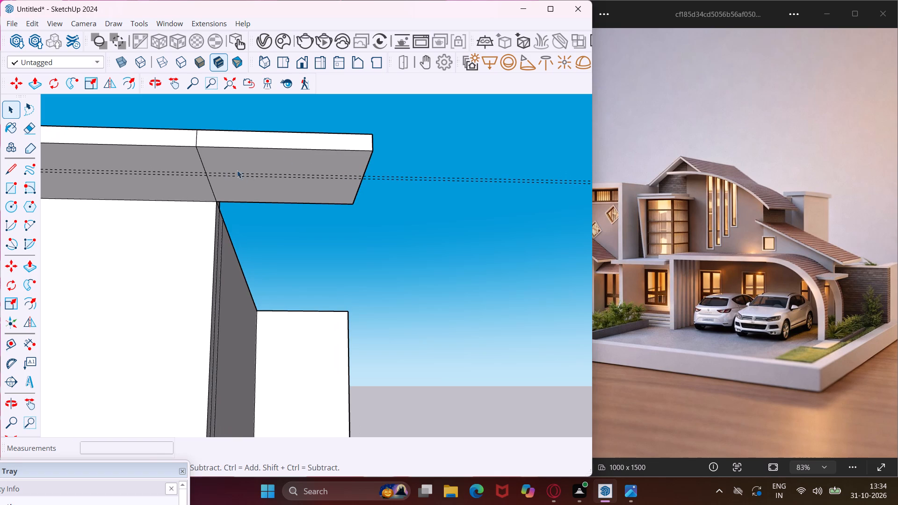
left_click(196, 165)
key("p")
left_click(196, 165)
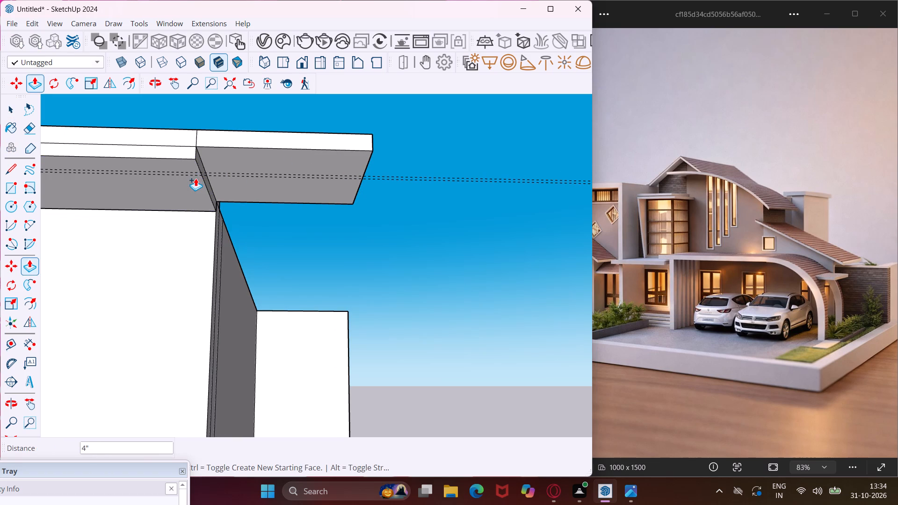
left_click(196, 192)
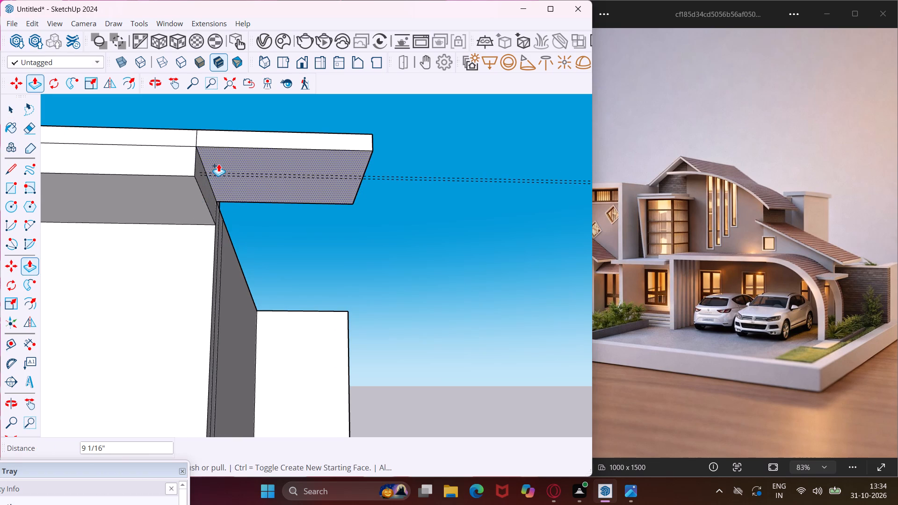
left_click(218, 164)
left_click(192, 189)
Pull the underside of the slab's end extension down about 1' 9 7/8" more.
middle_click_drag(190, 189, 162, 252)
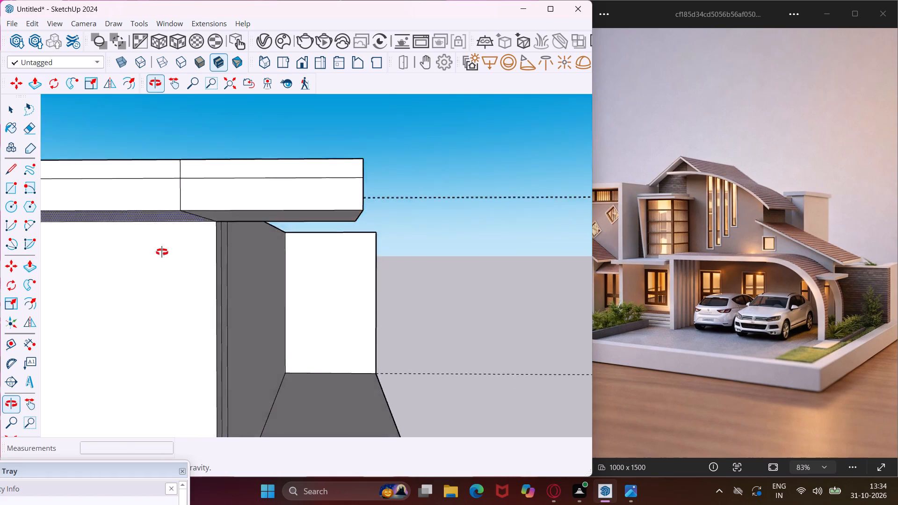
middle_click_drag(162, 252, 103, 292)
scroll(212, 184, "down", 6)
middle_click_drag(258, 184, 79, 239)
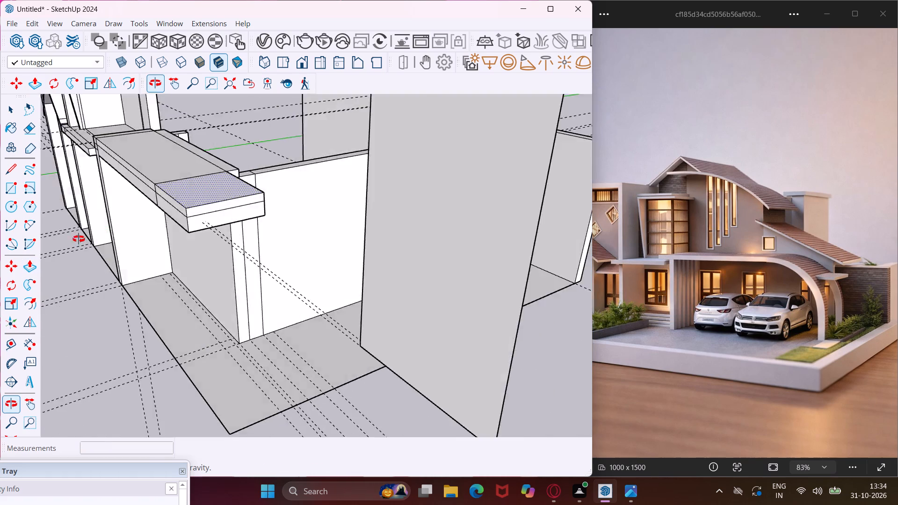
middle_click_drag(79, 239, 58, 242)
middle_click_drag(326, 188, 150, 197)
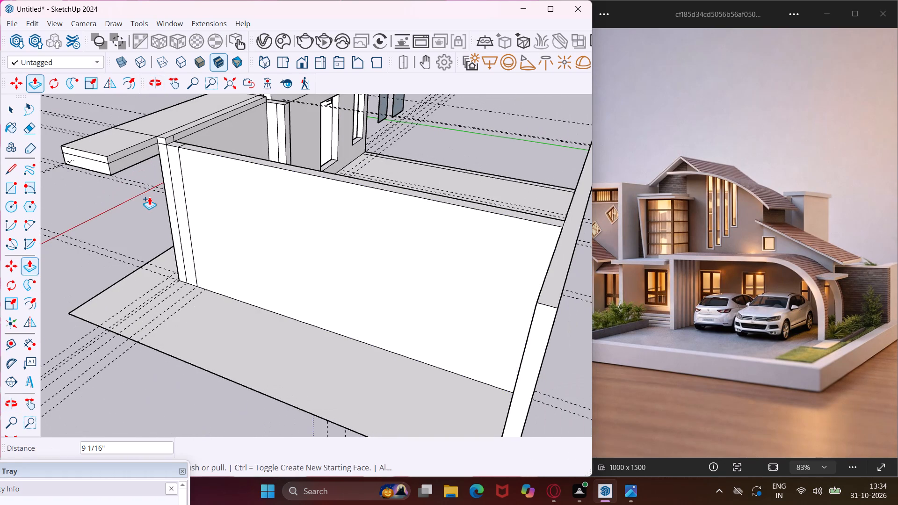
scroll(114, 159, "up", 6)
scroll(115, 168, "down", 1)
middle_click_drag(115, 168, 203, 52)
left_click(158, 114)
left_click(142, 158)
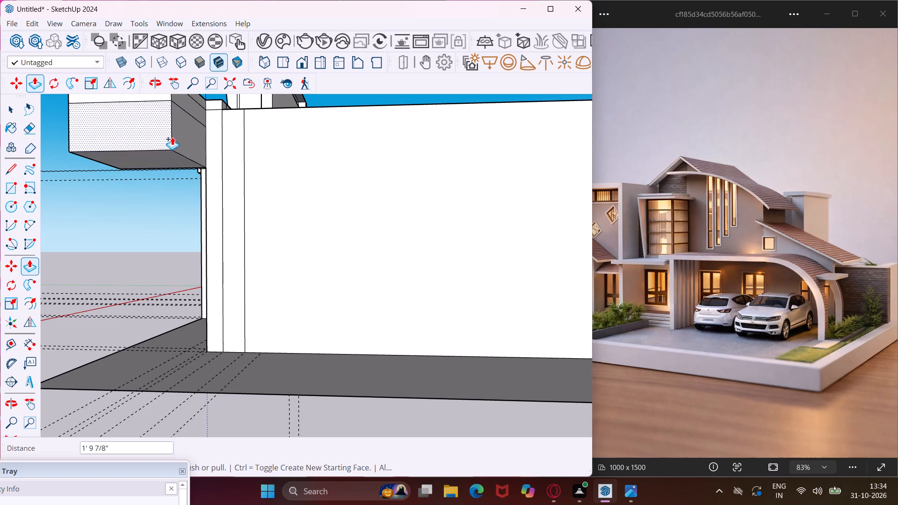
middle_click_drag(172, 137, 101, 243)
key("Escape")
key("space")
scroll(175, 166, "down", 2)
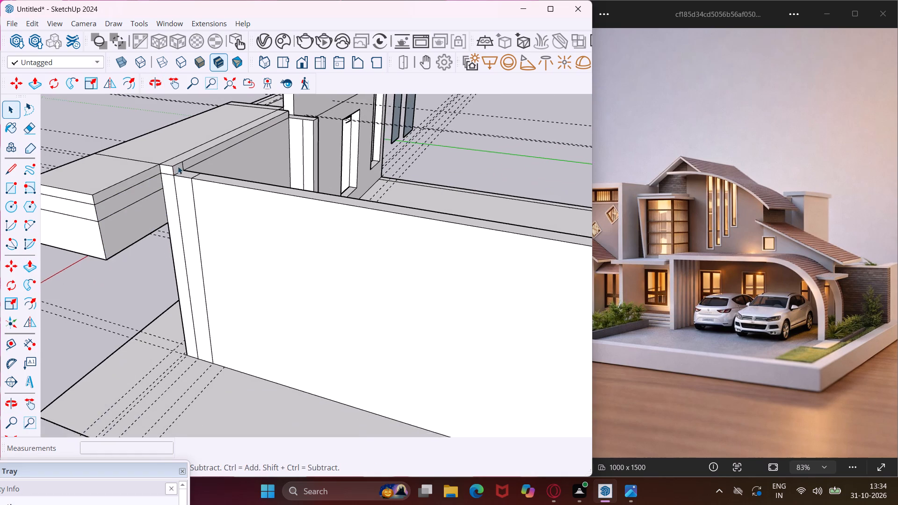
scroll(178, 166, "down", 3)
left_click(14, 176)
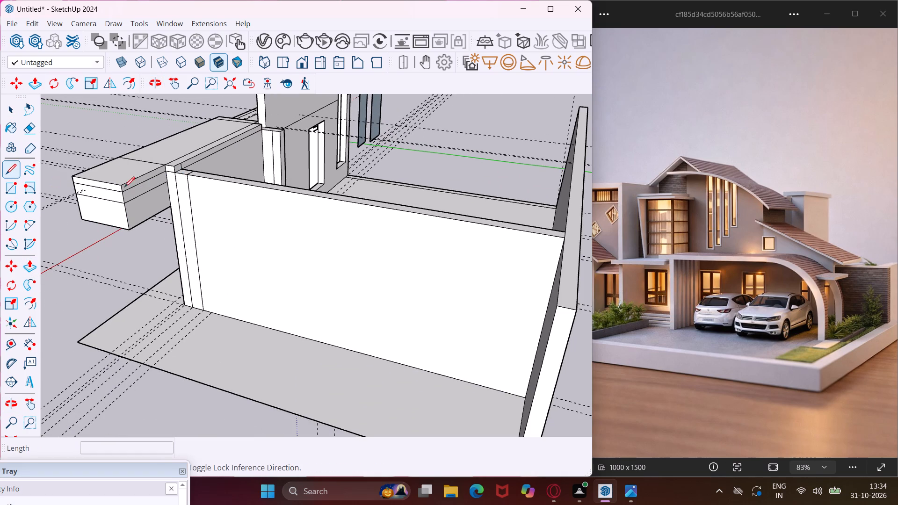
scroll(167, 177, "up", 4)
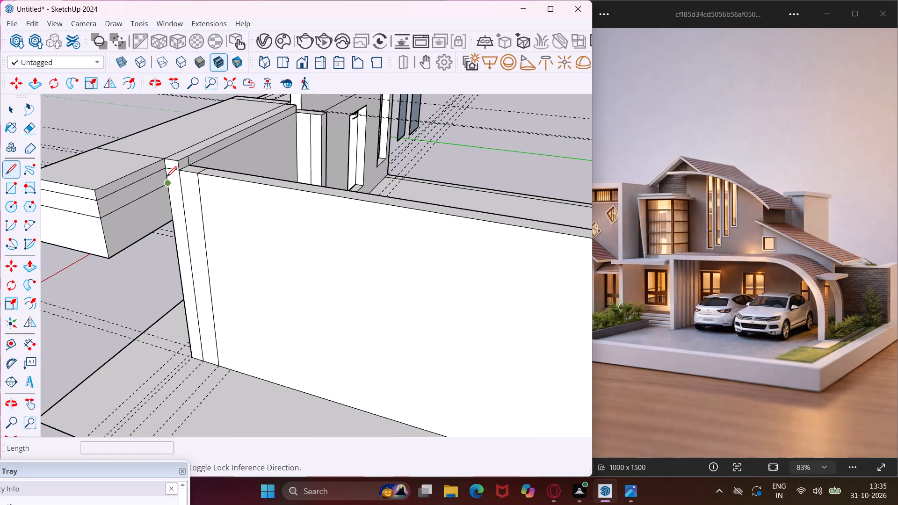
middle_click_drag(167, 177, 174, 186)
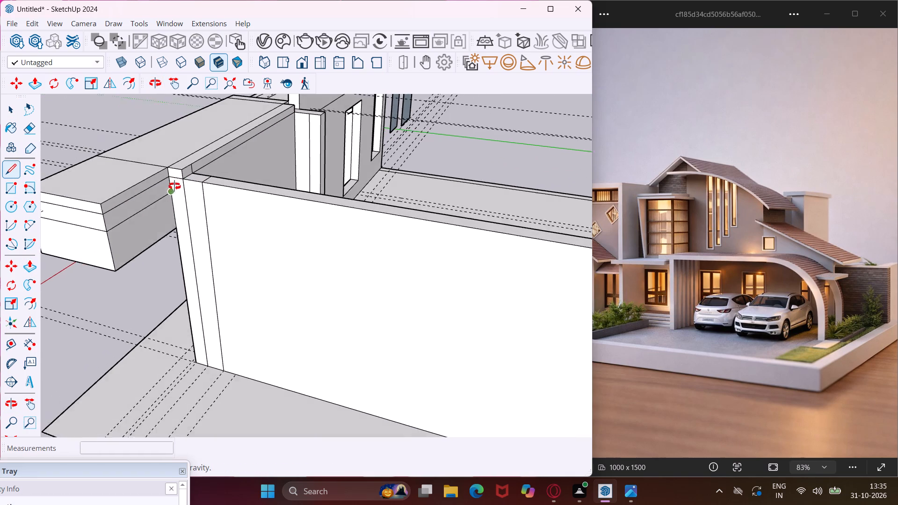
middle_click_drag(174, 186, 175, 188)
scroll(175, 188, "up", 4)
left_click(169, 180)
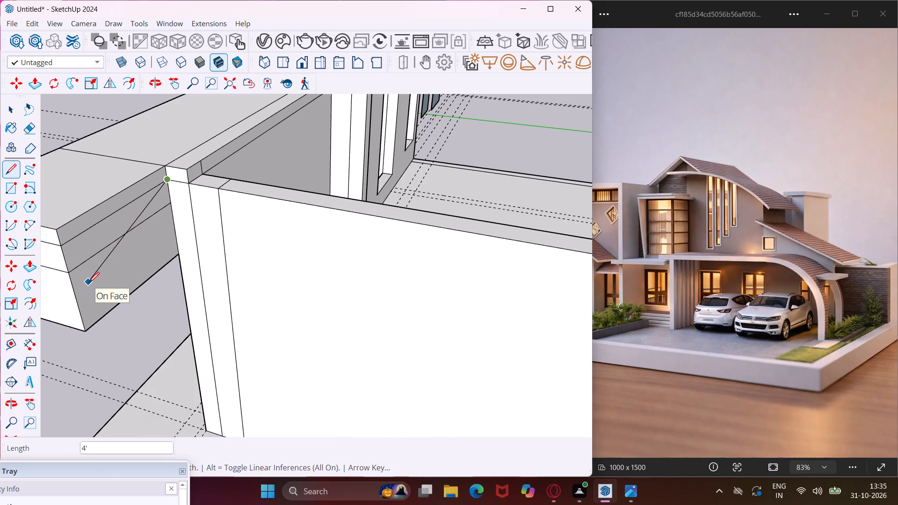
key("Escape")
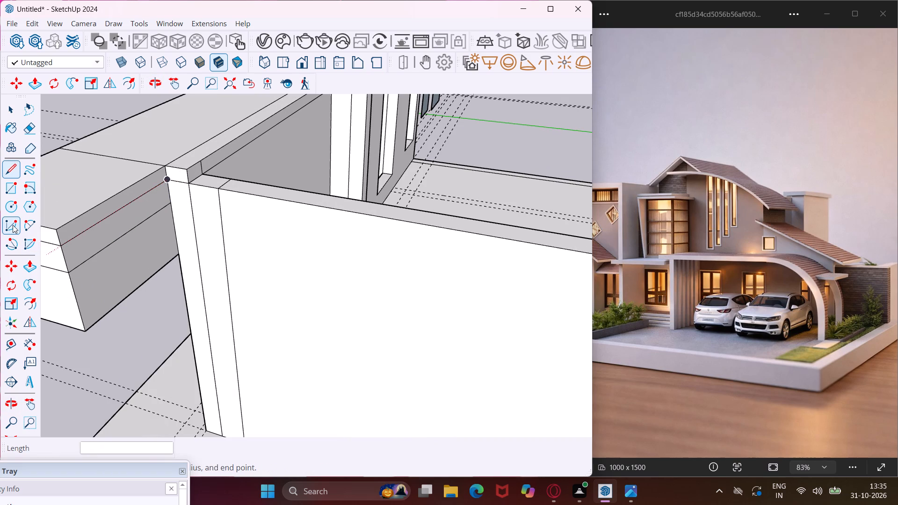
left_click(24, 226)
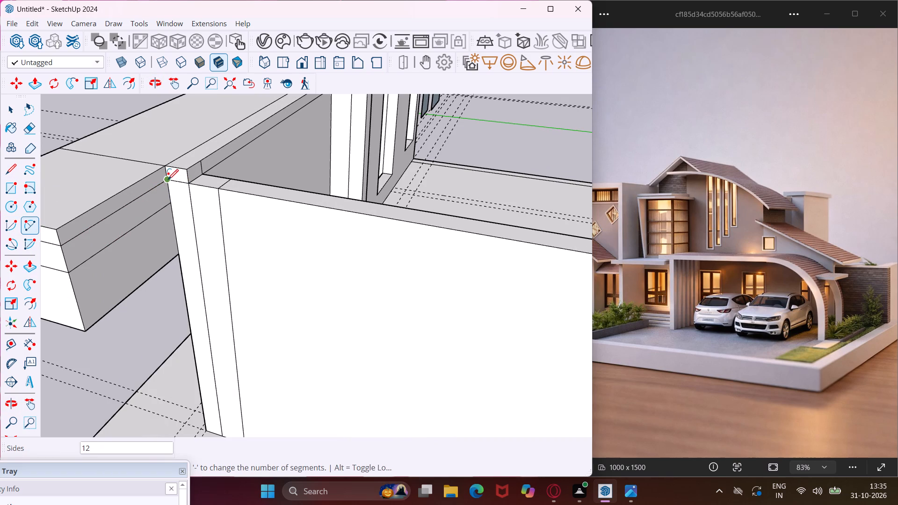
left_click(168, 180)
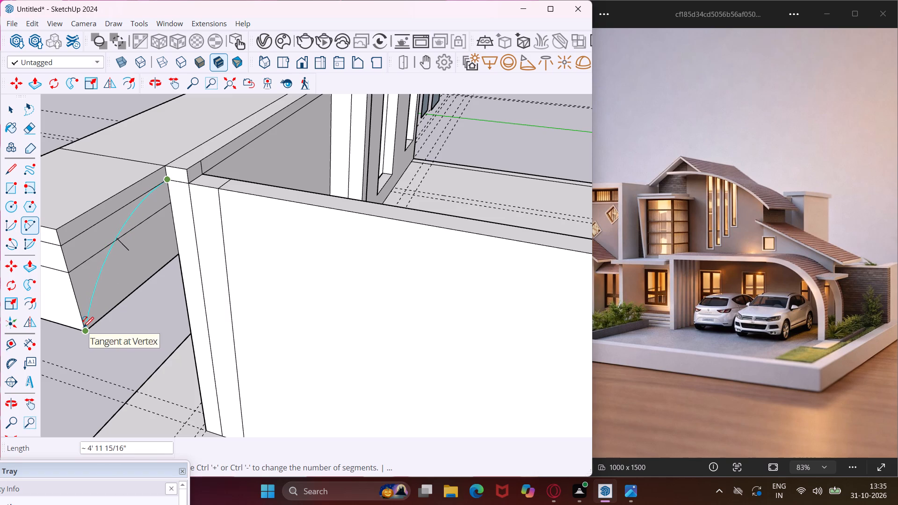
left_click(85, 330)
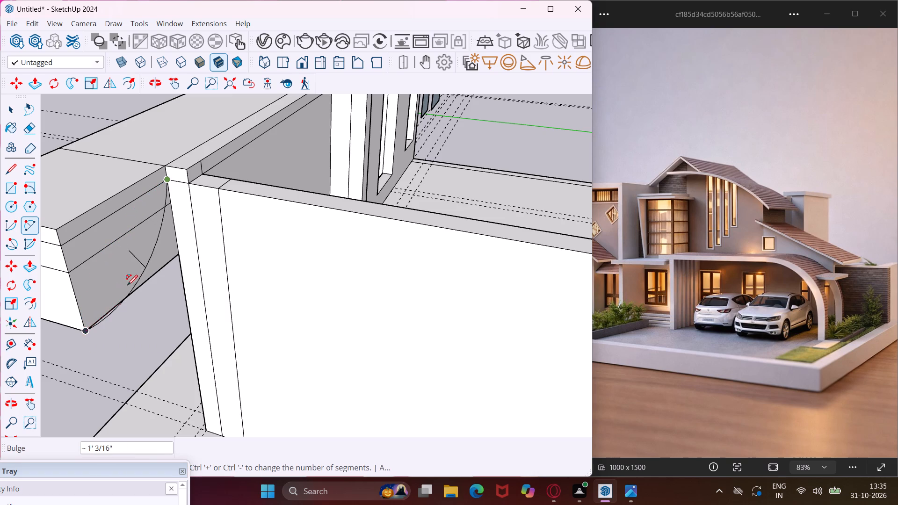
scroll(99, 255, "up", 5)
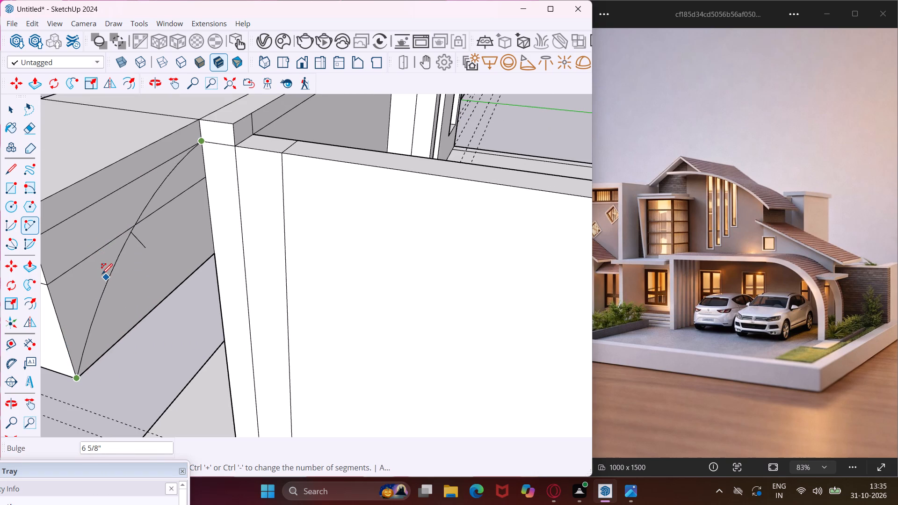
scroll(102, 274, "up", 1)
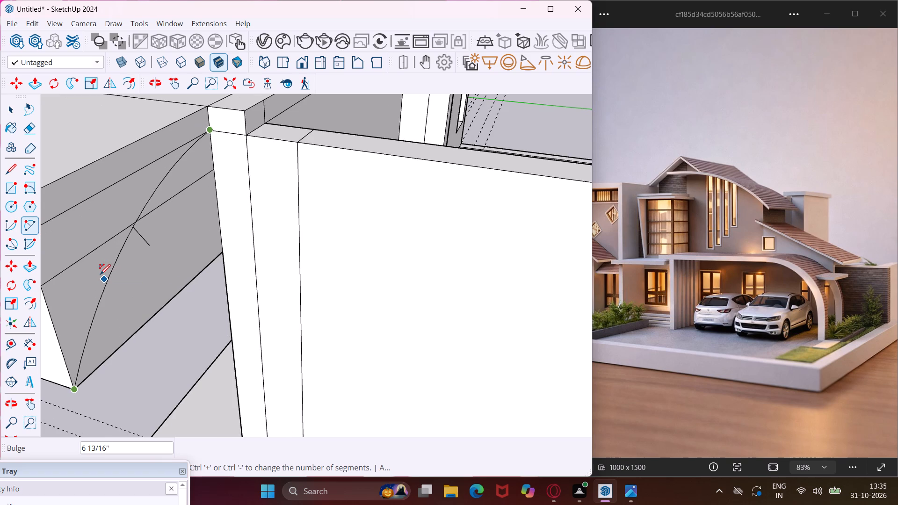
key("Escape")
Draw an outer arc on the slab end extension's side face, from the wall's top corner to near the outer bottom corner, bulge about 8 3/8".
middle_click_drag(100, 272, 139, 215)
scroll(140, 214, "down", 3)
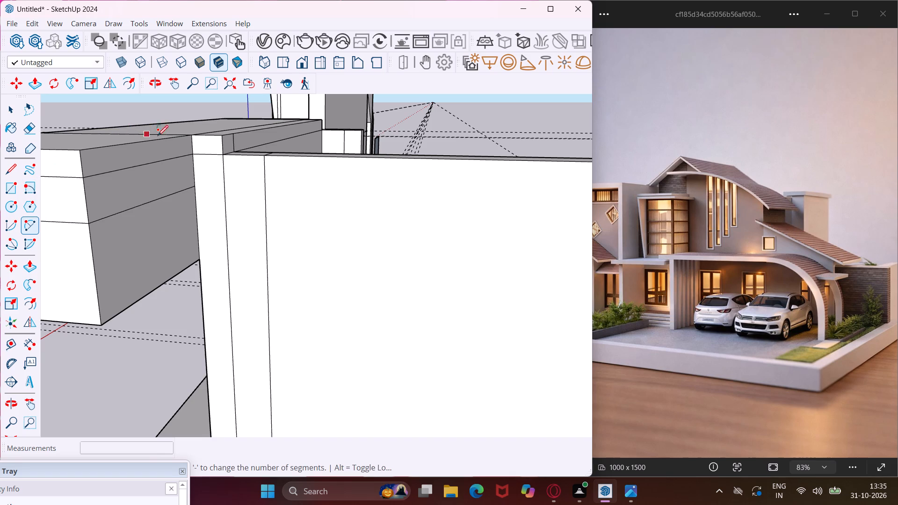
left_click(193, 134)
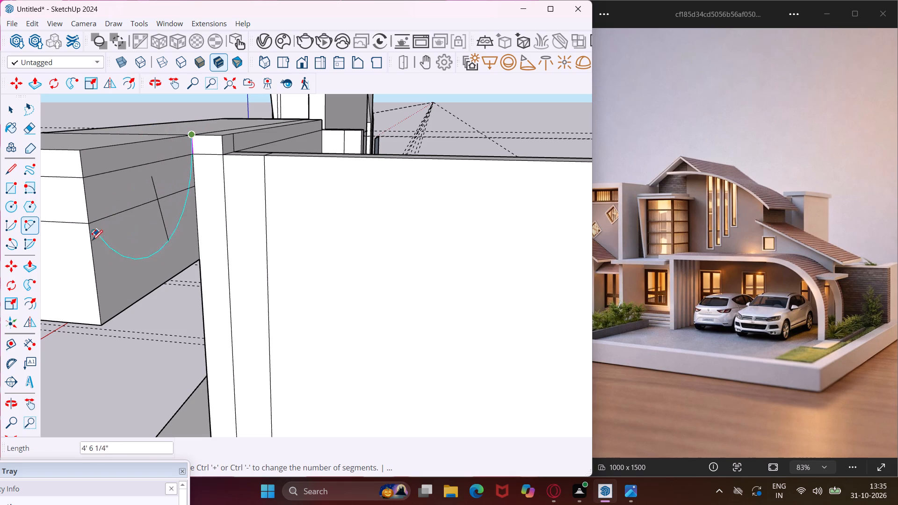
left_click(98, 299)
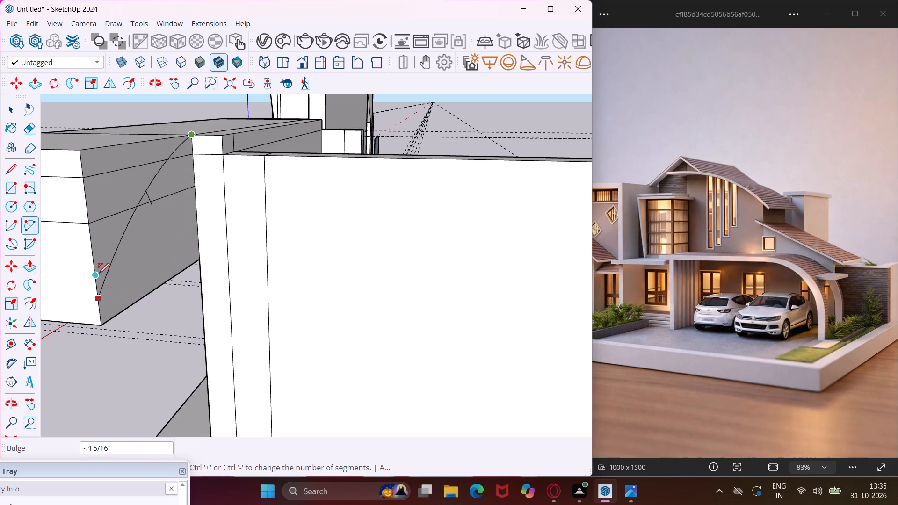
left_click(107, 231)
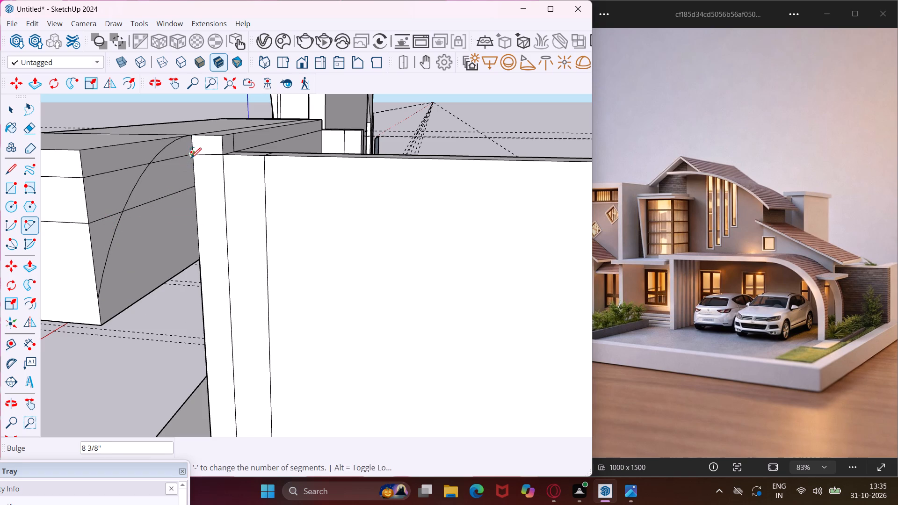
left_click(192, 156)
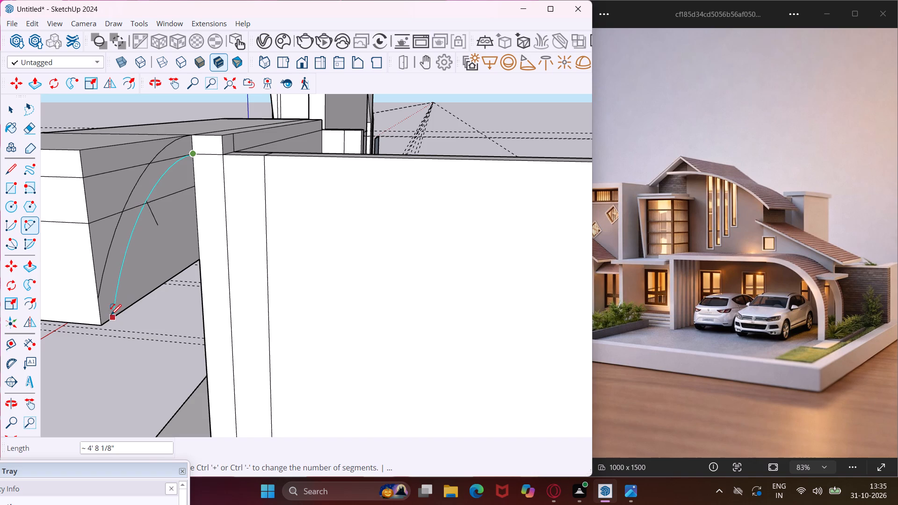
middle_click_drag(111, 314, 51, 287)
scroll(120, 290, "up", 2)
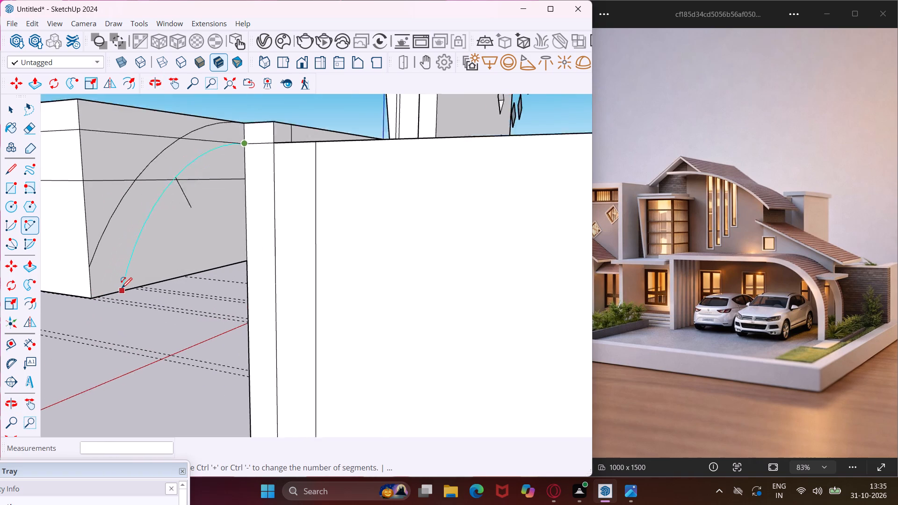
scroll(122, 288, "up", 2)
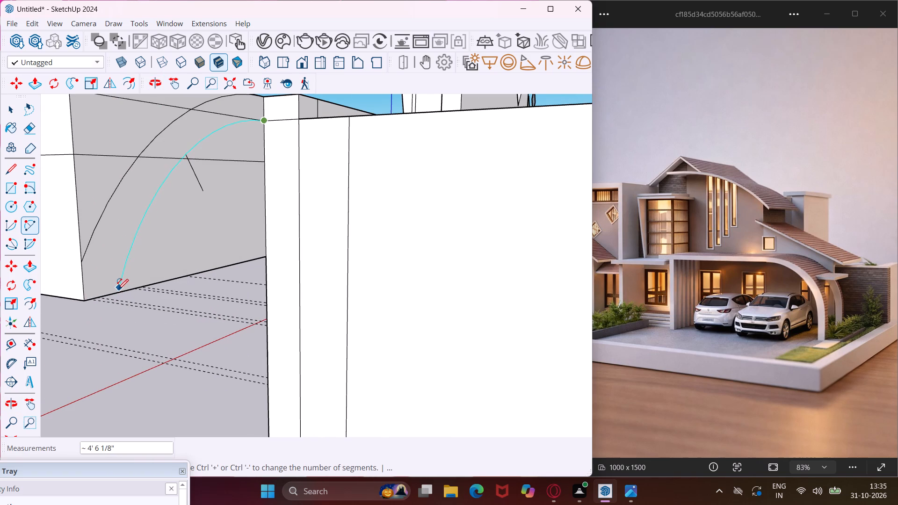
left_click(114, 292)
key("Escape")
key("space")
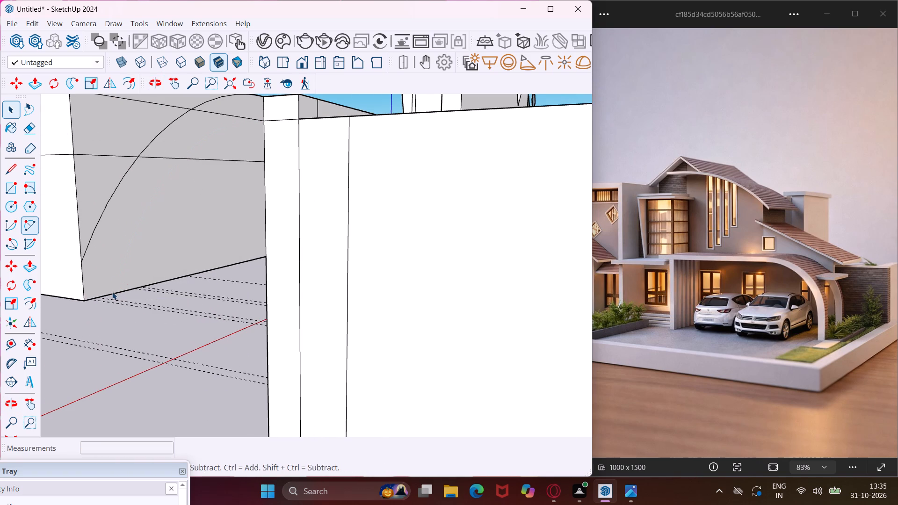
Draw an inner arc inside the first, spanning about 4' 1 1/2" from the wall edge to the extension's bottom edge, with about 7" bulge.
left_click(26, 220)
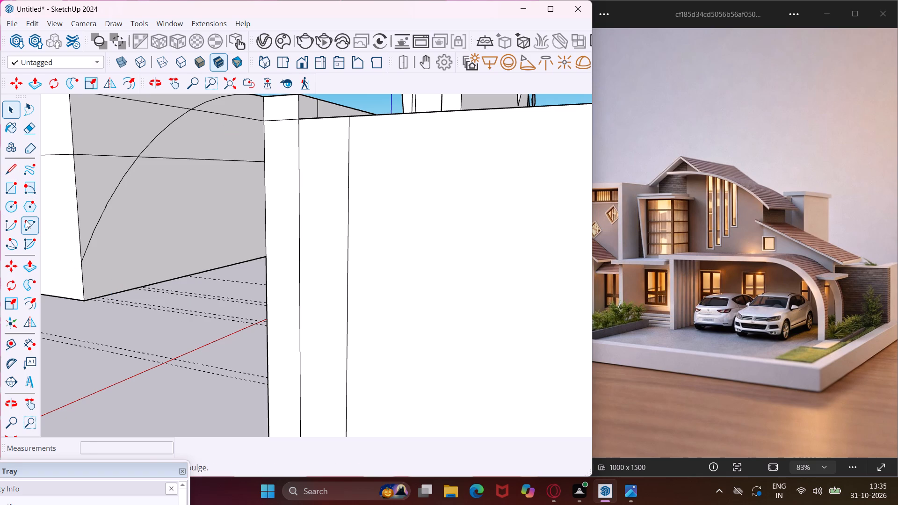
left_click(261, 135)
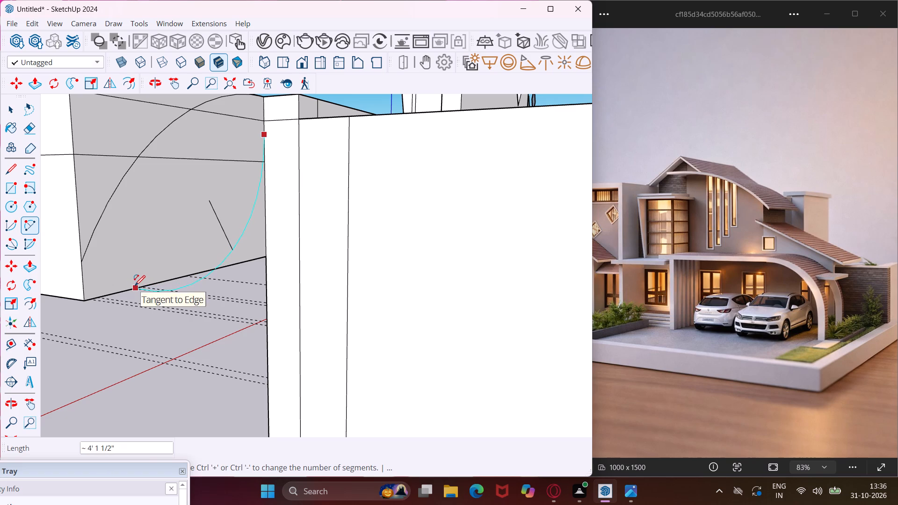
left_click(135, 286)
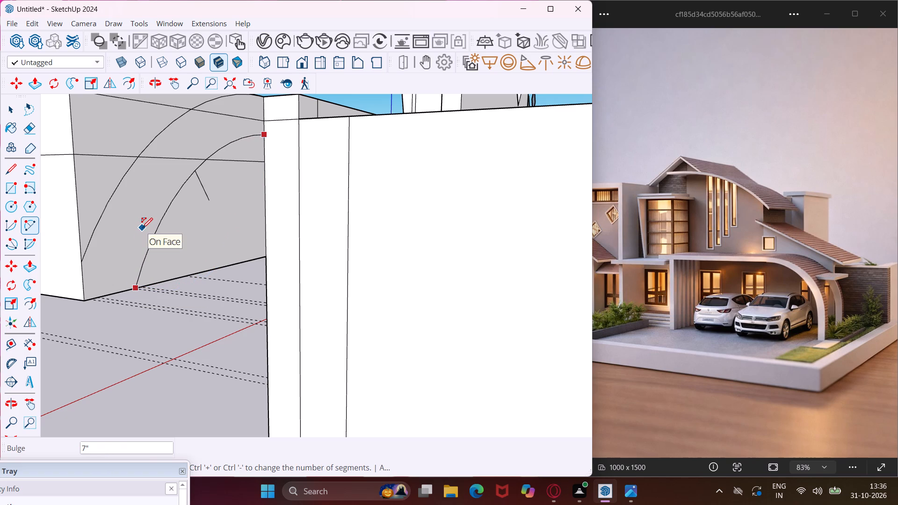
left_click(142, 226)
key("Escape")
key("space")
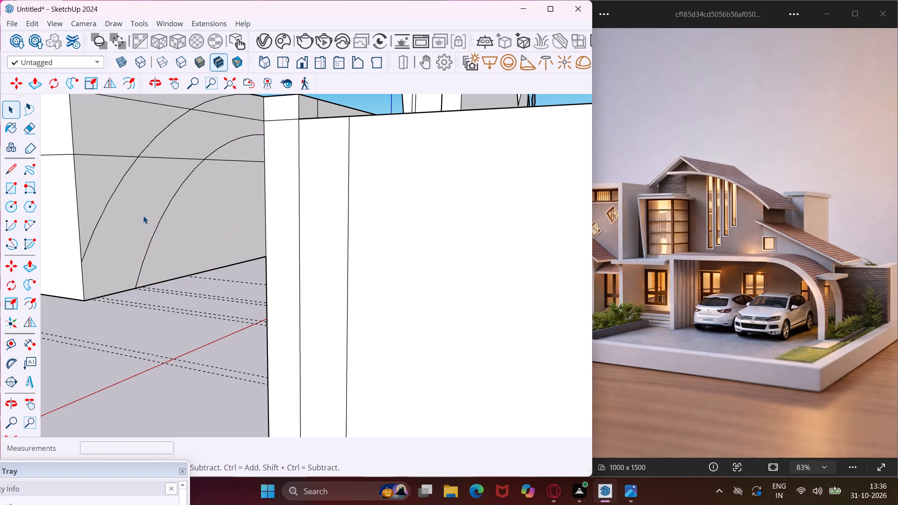
Erase the two slab line segments that cross the curved band between the outer and inner arcs.
left_click(143, 216)
middle_click_drag(144, 215, 225, 142)
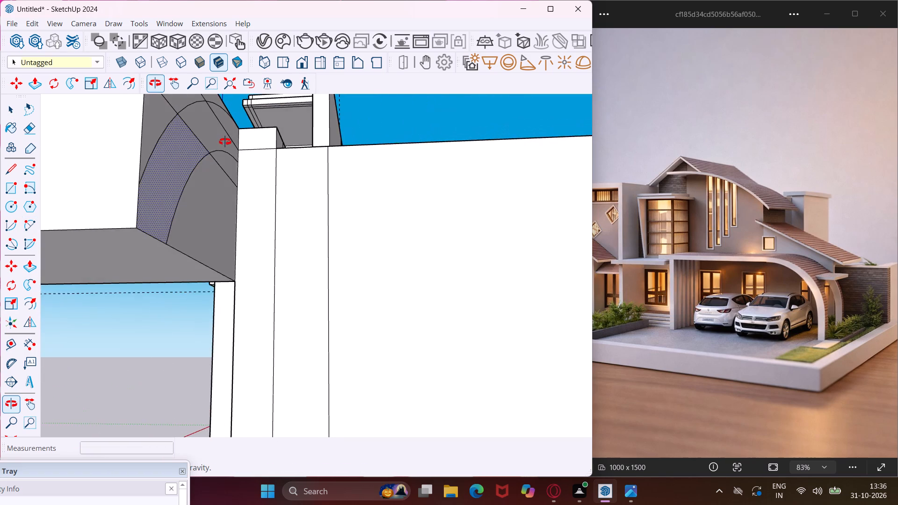
middle_click_drag(225, 142, 162, 224)
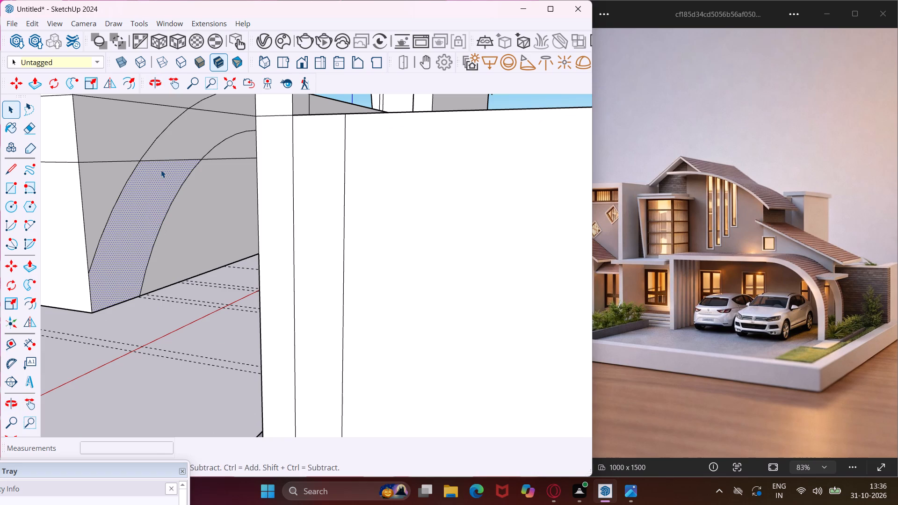
key("r")
scroll(169, 162, "up", 3)
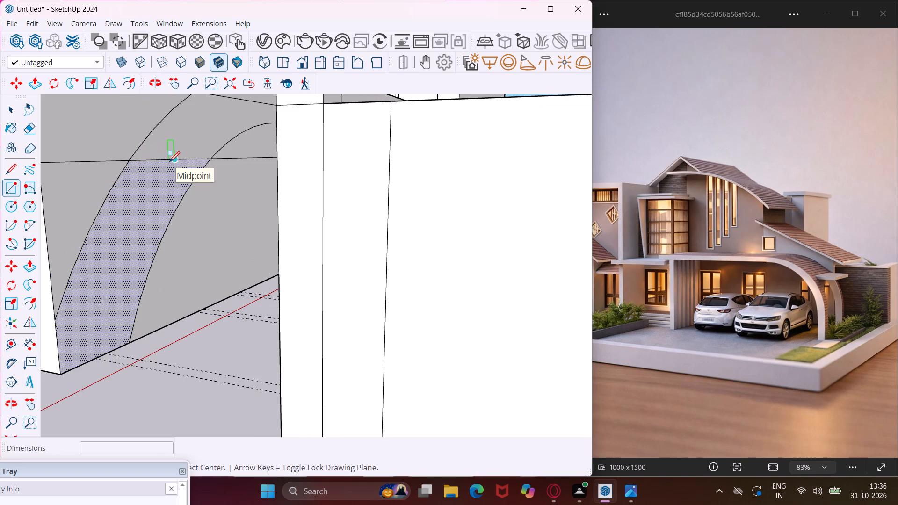
key("Escape")
key("space")
type("e")
left_click(170, 160)
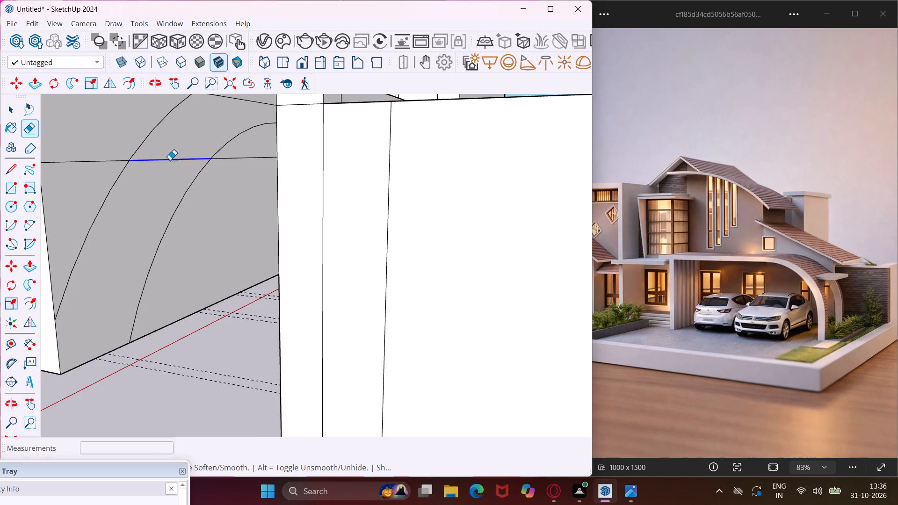
scroll(186, 146, "down", 5)
left_click(232, 117)
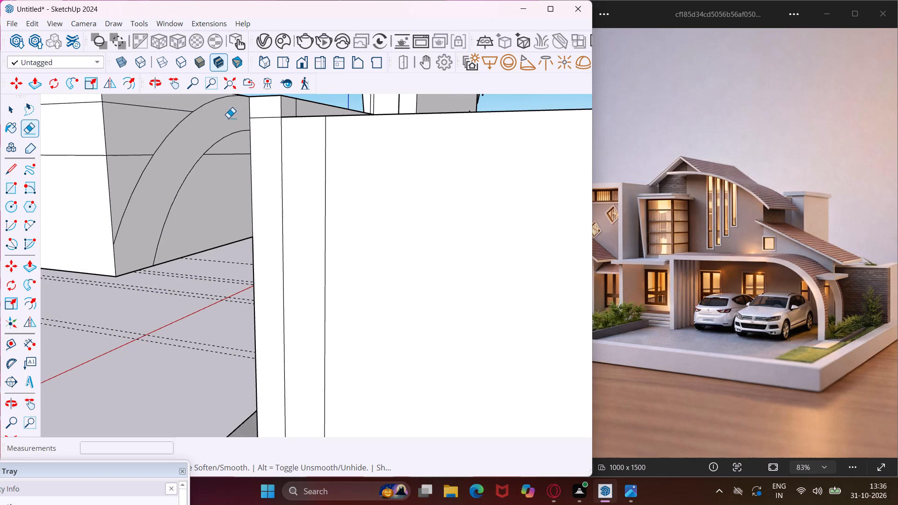
scroll(186, 151, "down", 6)
key("Escape")
key("space")
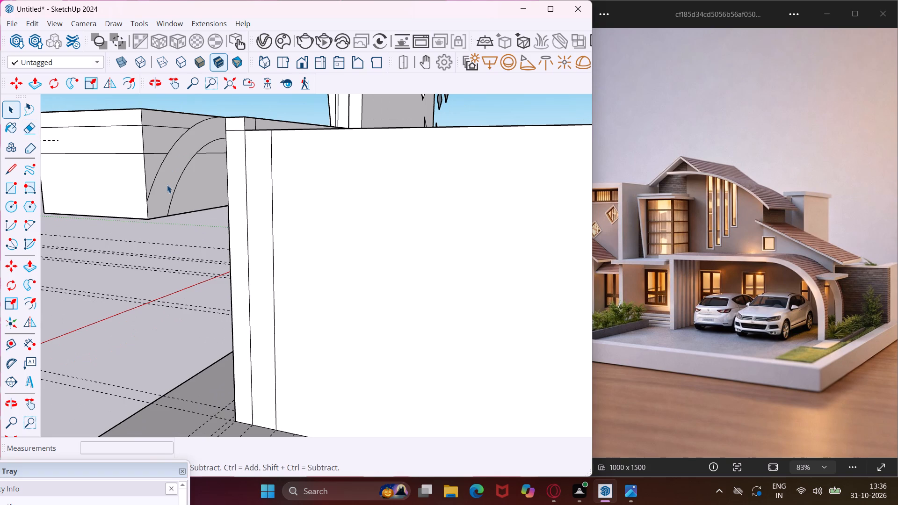
Pull the curved band between the two arcs out about 3 7/16" from the slab extension's side face.
left_click(167, 185)
key("p")
left_click(167, 185)
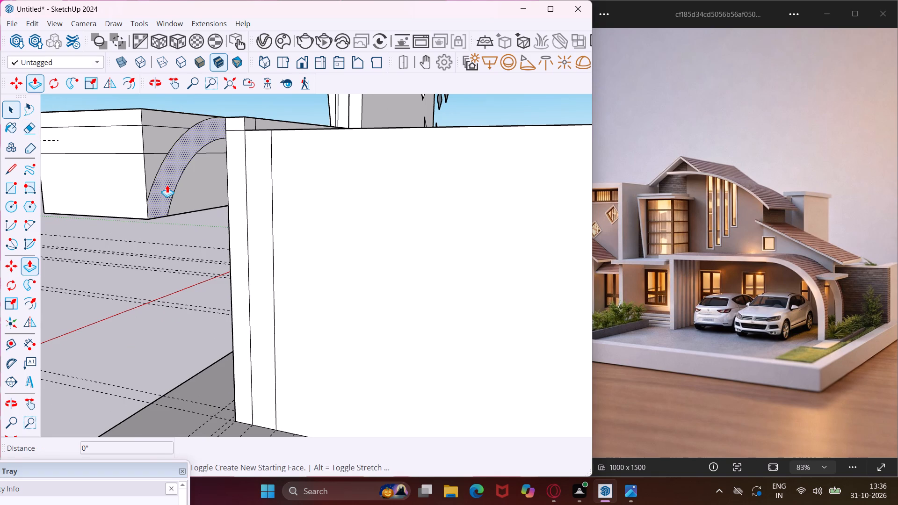
left_click(175, 185)
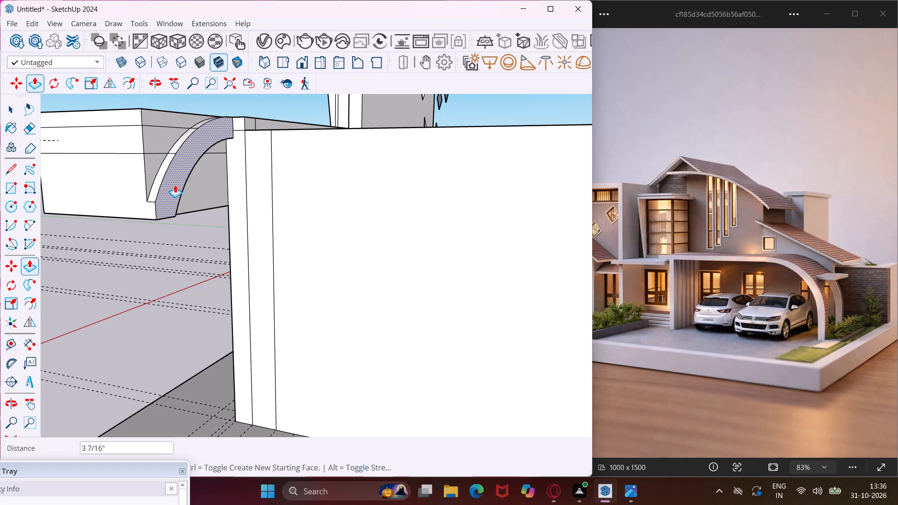
middle_click_drag(175, 185, 181, 101)
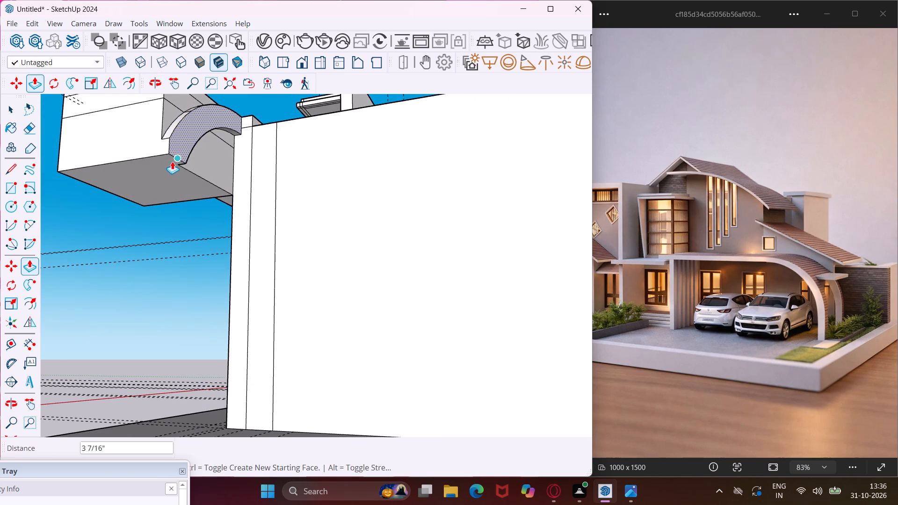
key("Escape")
key("space")
Draw a line about 10 3/8" long across the underside at the curved band's foot, separating the foot from the slab extension.
middle_click_drag(167, 158, 215, 130)
scroll(215, 130, "up", 1)
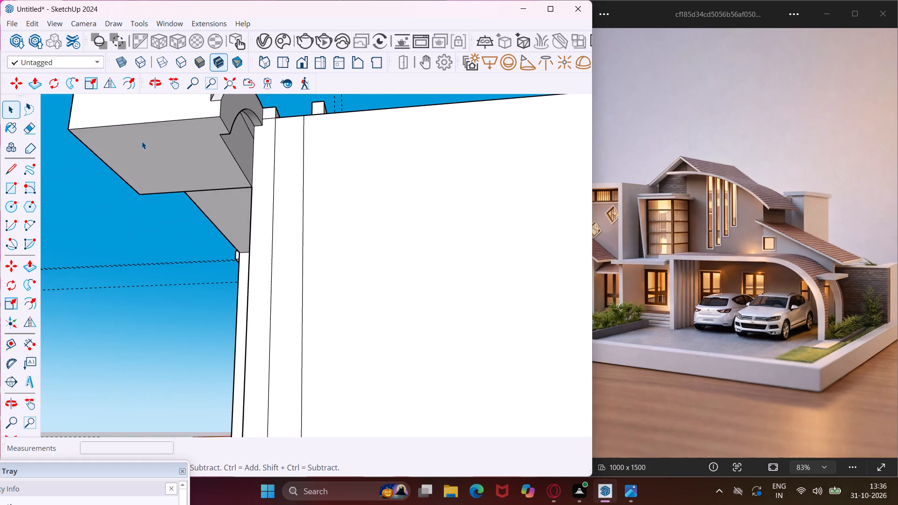
left_click(6, 169)
scroll(198, 113, "up", 4)
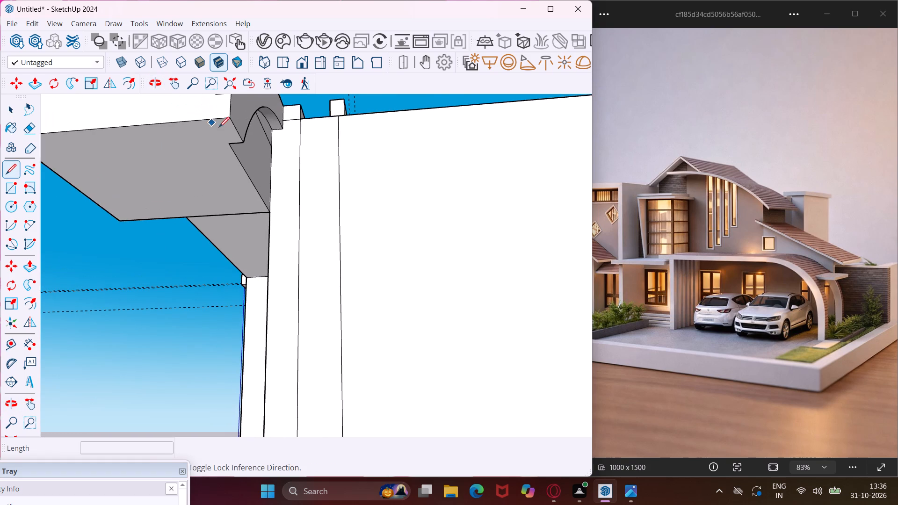
left_click(227, 143)
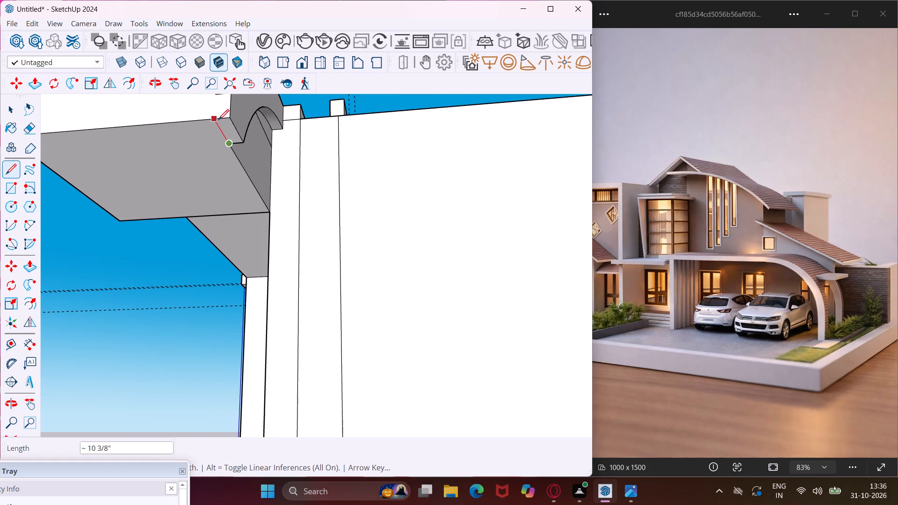
left_click(218, 119)
key("Escape")
key("space")
Pull the curved band's foot face down about 8' 3 11/16" to the floor as a support column.
left_click(223, 130)
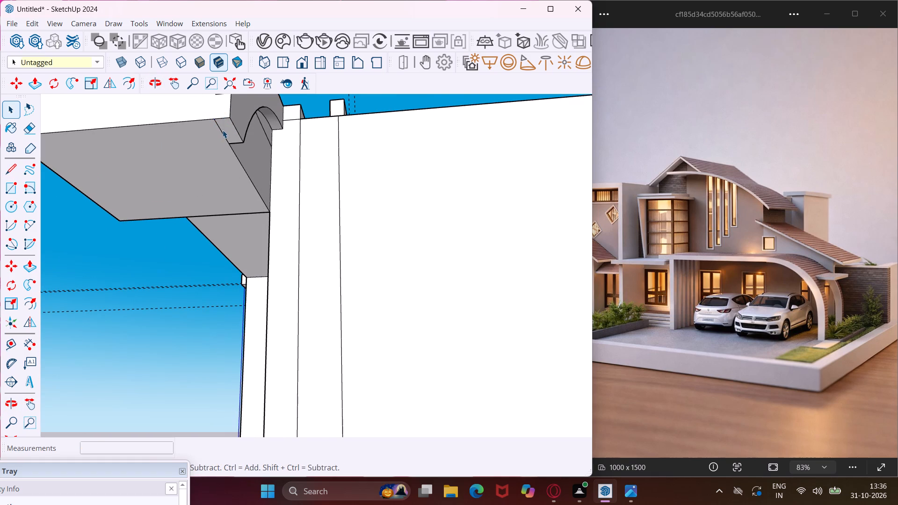
left_click(229, 133)
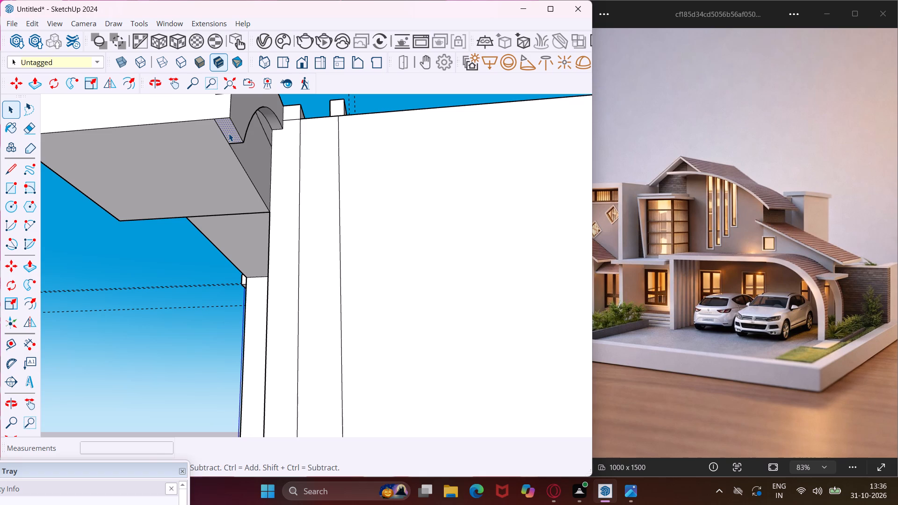
key("p")
left_click(229, 133)
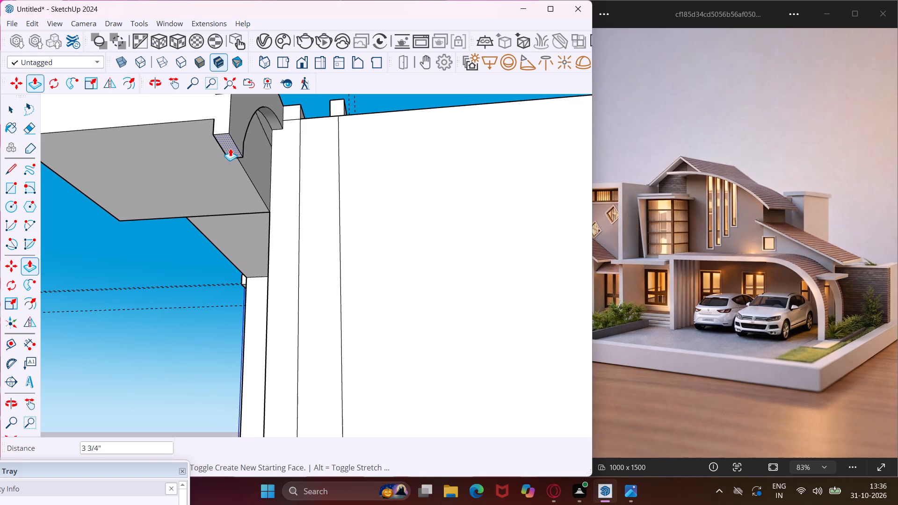
scroll(230, 148, "down", 6)
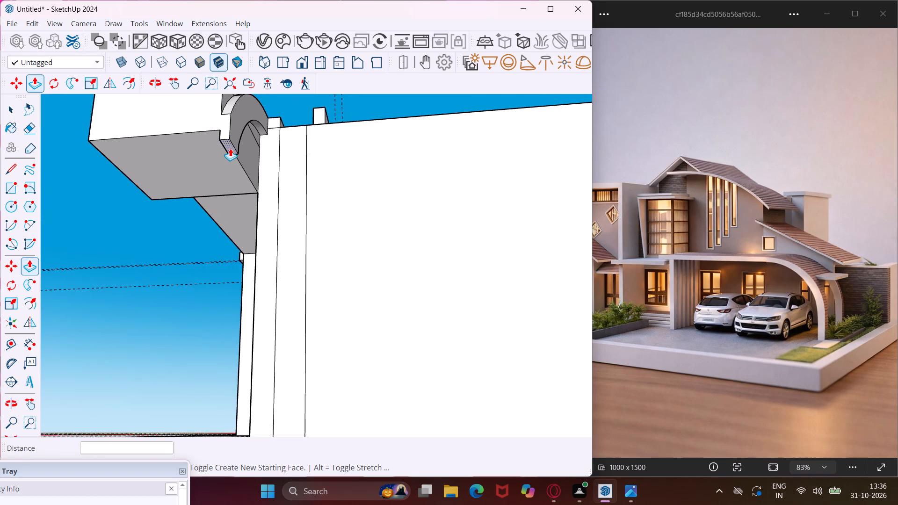
middle_click_drag(230, 148, 291, 245)
scroll(288, 238, "down", 11)
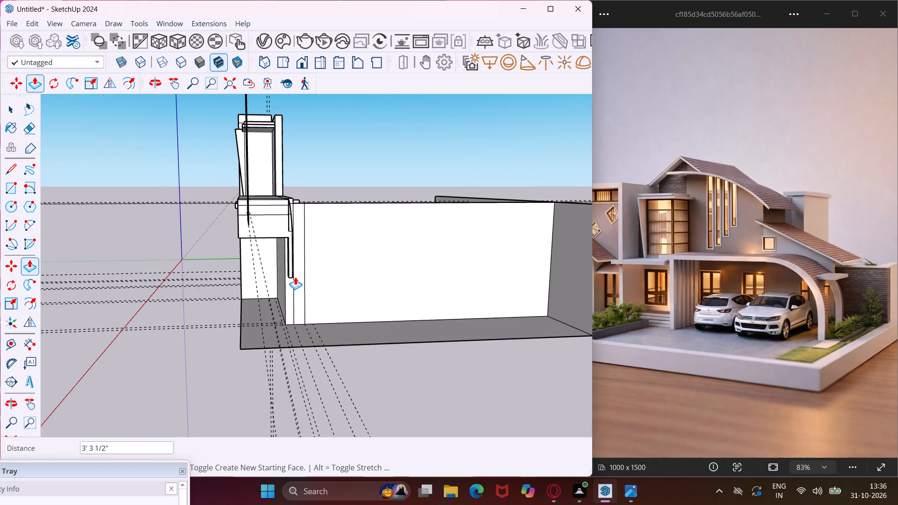
middle_click_drag(295, 277, 322, 364)
middle_click_drag(322, 364, 386, 343)
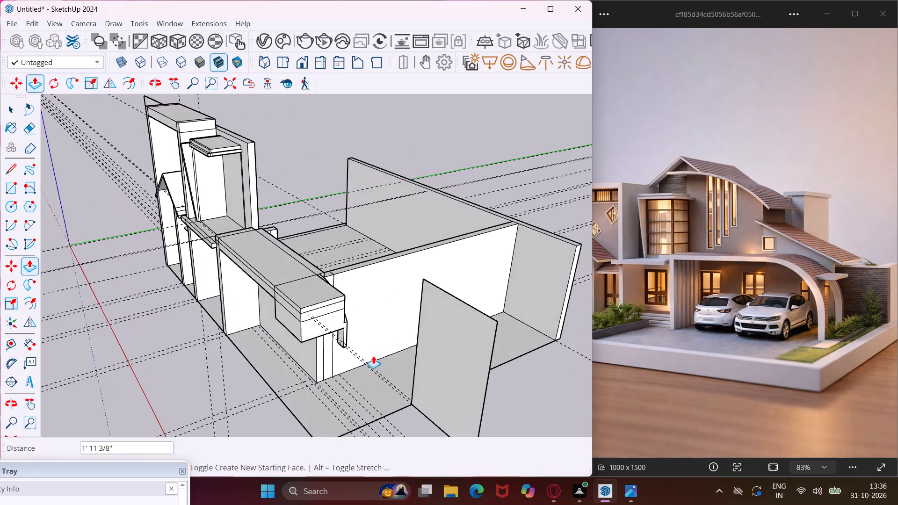
scroll(371, 362, "down", 3)
scroll(345, 408, "up", 20)
middle_click_drag(362, 380, 362, 346)
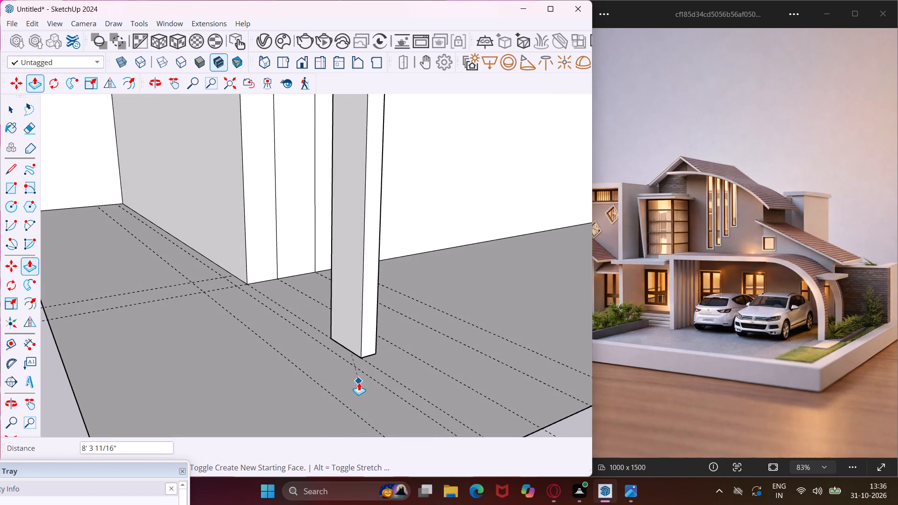
middle_click_drag(354, 380, 365, 338)
scroll(365, 340, "up", 1)
left_click(371, 337)
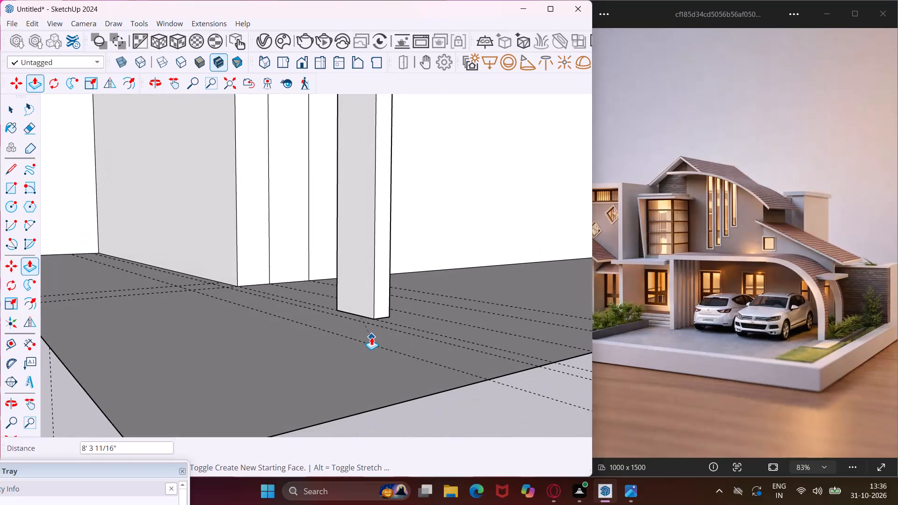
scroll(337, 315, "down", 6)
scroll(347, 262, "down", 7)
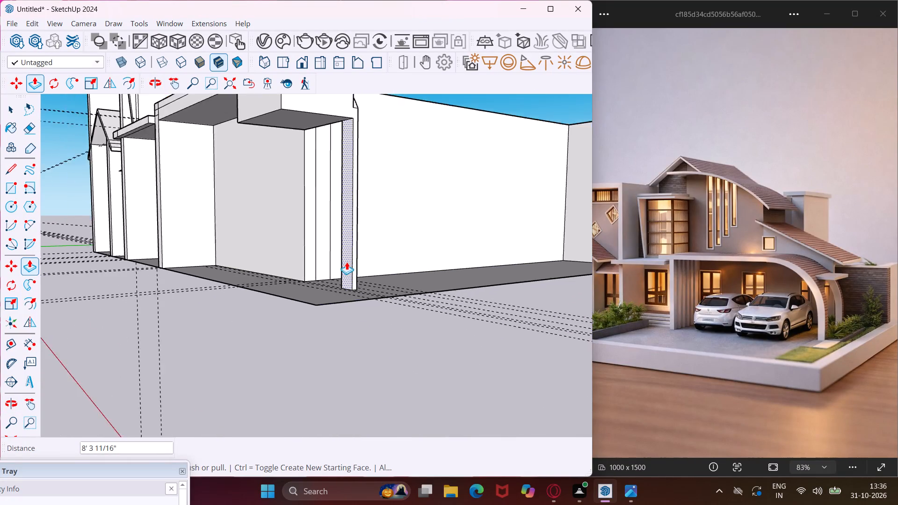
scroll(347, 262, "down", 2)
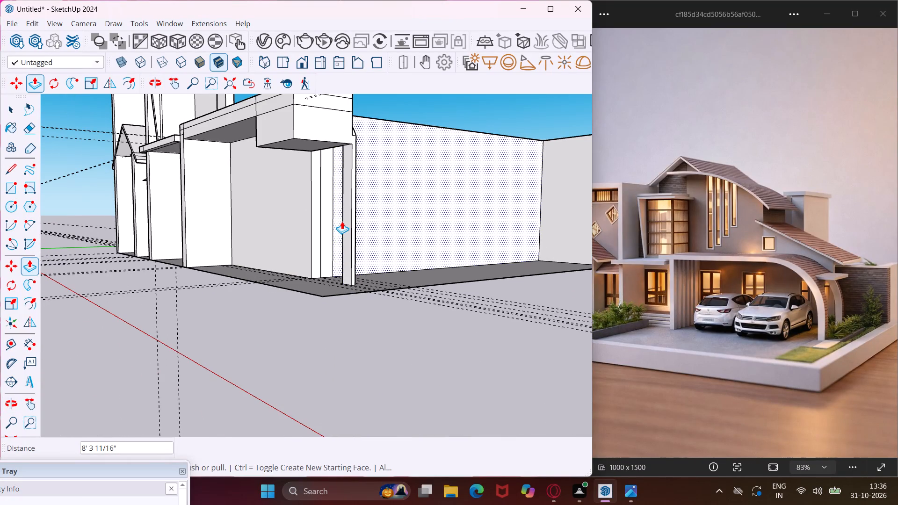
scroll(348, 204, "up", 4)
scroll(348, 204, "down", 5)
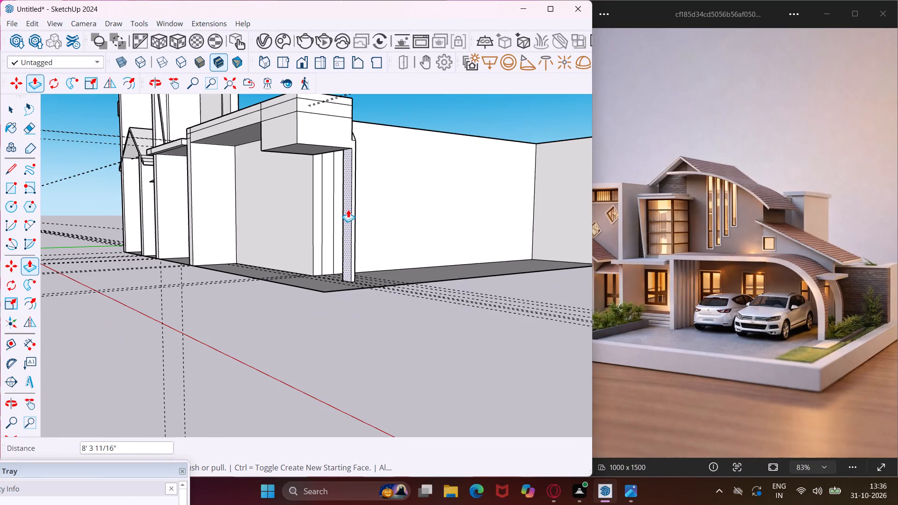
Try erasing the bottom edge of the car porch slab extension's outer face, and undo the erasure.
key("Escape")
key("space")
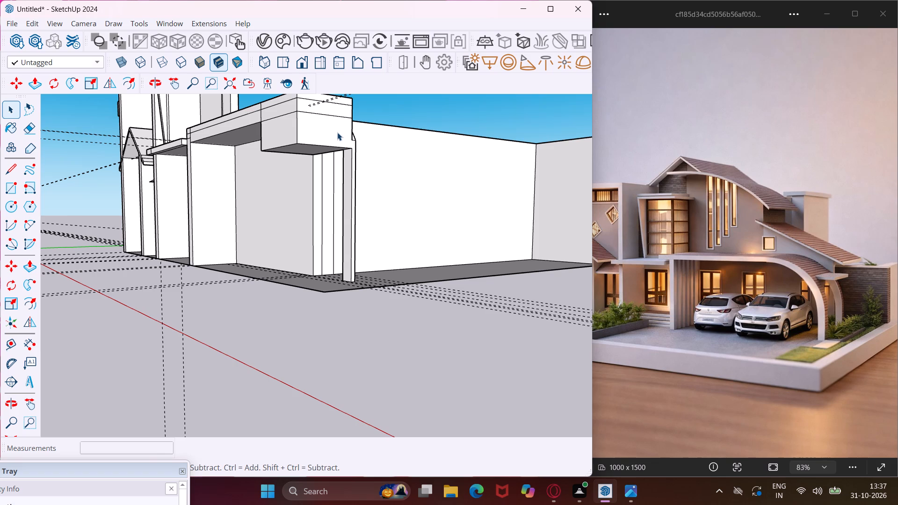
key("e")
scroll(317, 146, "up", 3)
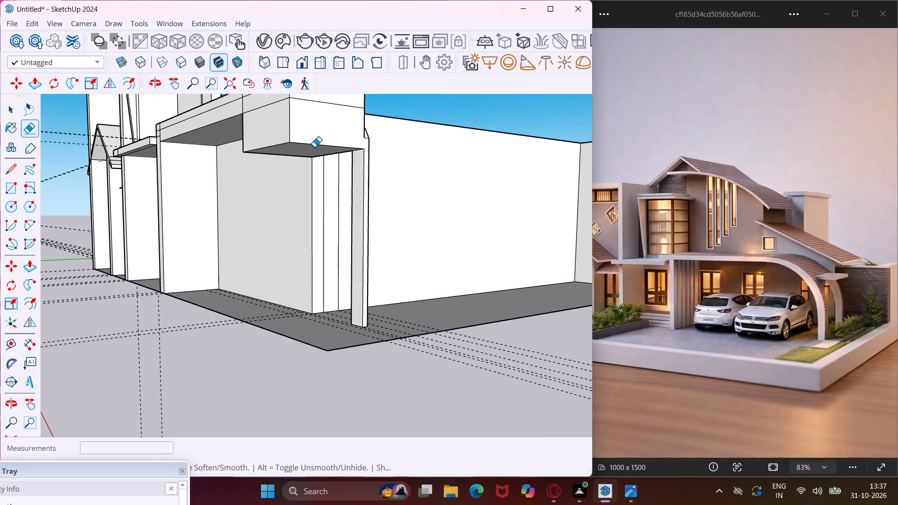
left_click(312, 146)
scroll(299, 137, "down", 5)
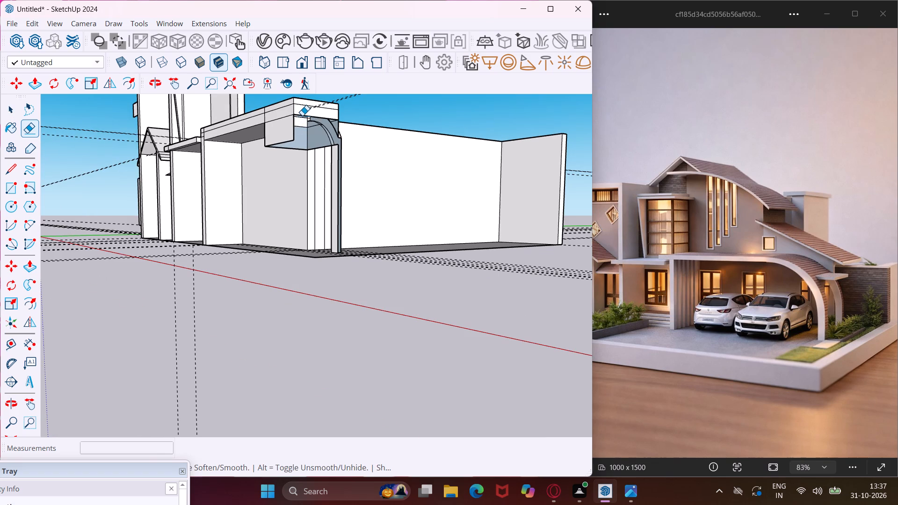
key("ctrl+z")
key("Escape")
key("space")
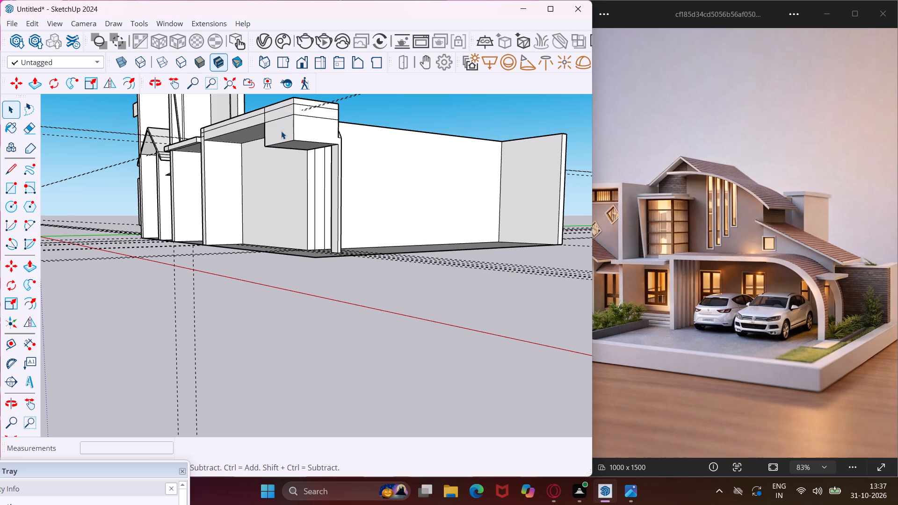
Push the side face of the slab extension's lower block in by 4', clearing the block beneath the upper slab.
scroll(281, 131, "up", 5)
left_click(290, 134)
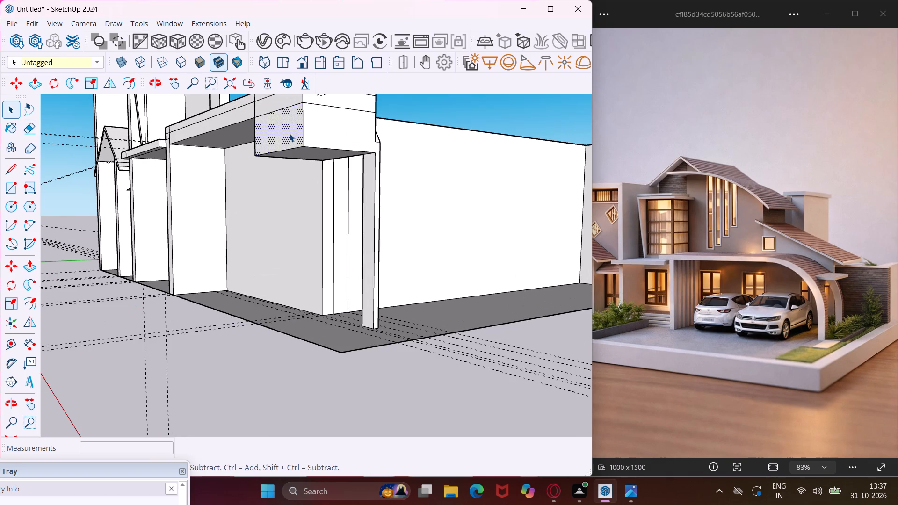
key("p")
left_click(290, 134)
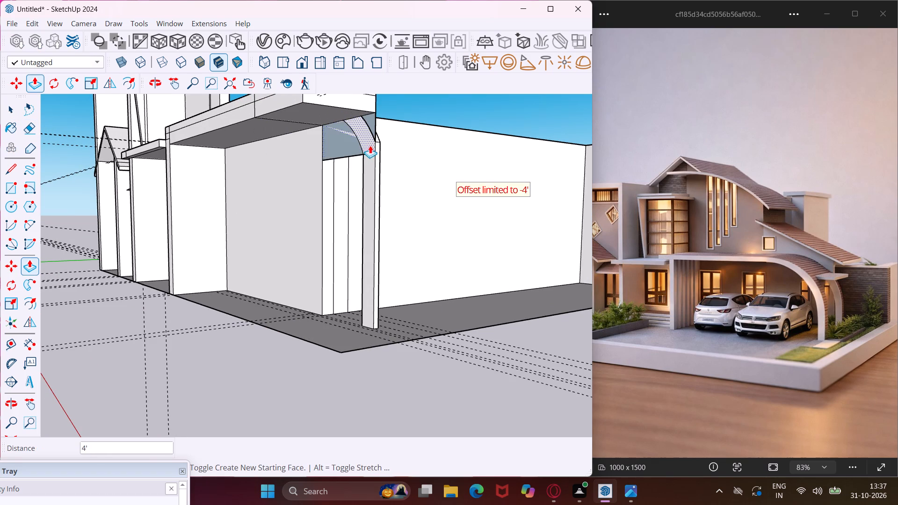
left_click(377, 124)
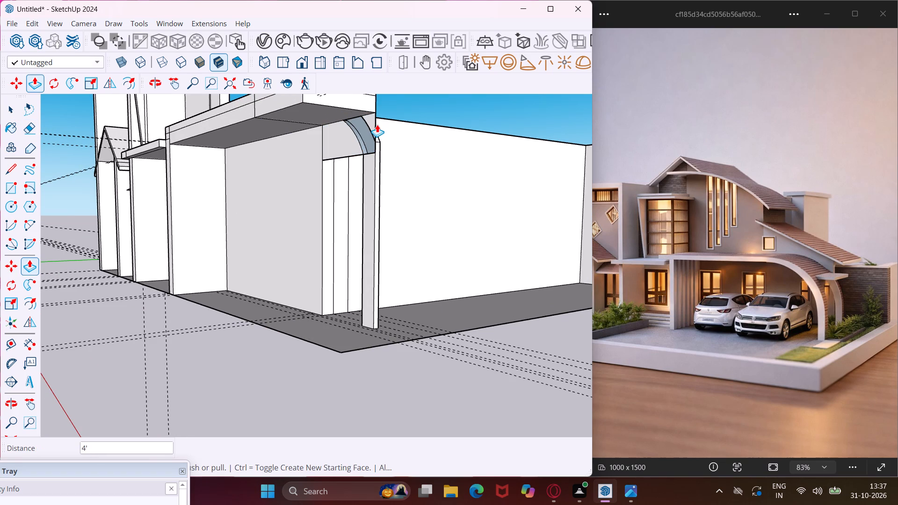
key("Escape")
key("space")
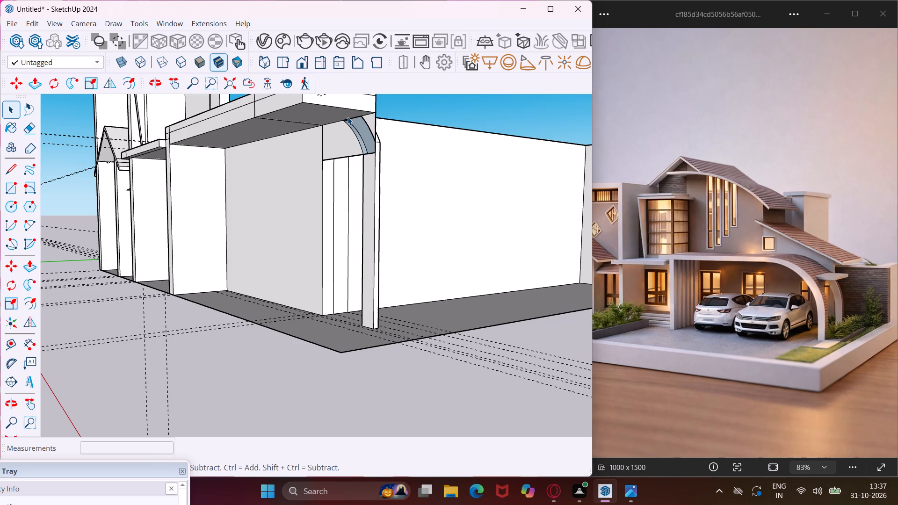
Pull the recessed curved band face above the column out about 3 7/16", flush with the column face.
scroll(348, 117, "up", 2)
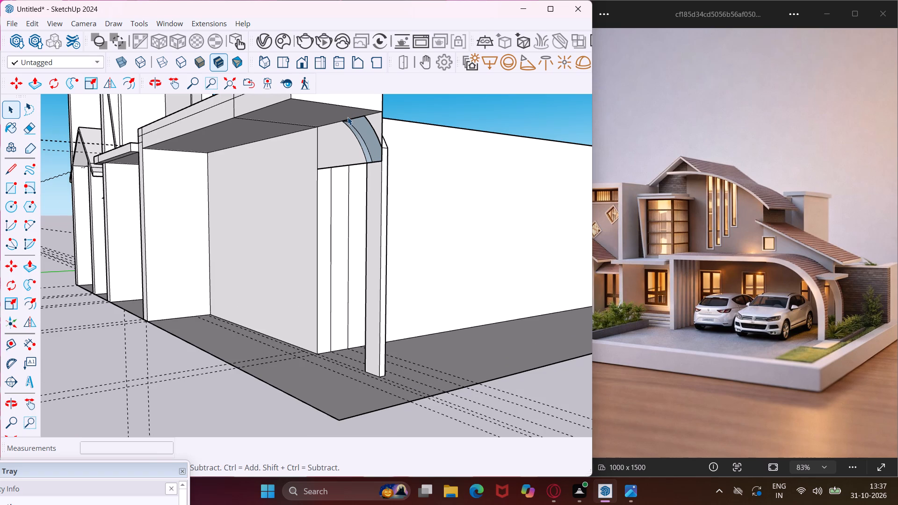
scroll(348, 117, "up", 4)
middle_click_drag(348, 117, 399, 131)
scroll(399, 131, "up", 1)
left_click(422, 165)
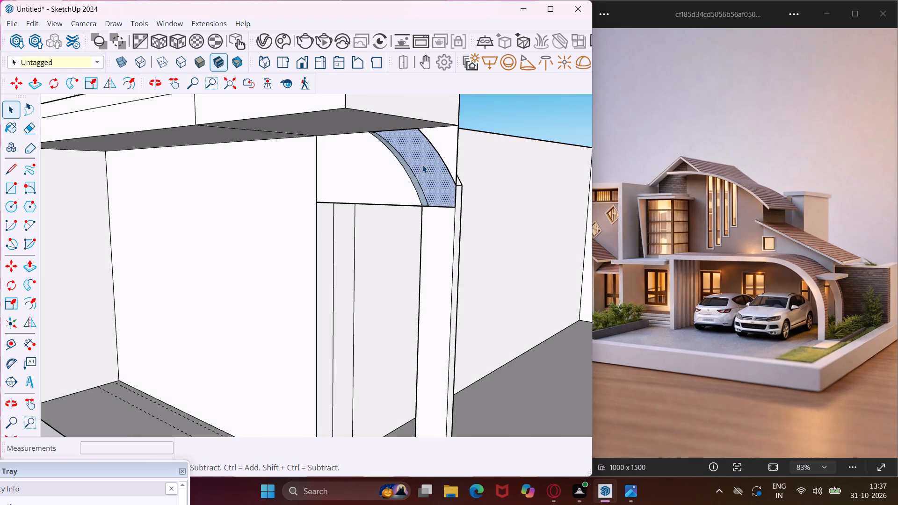
key("p")
left_click(422, 165)
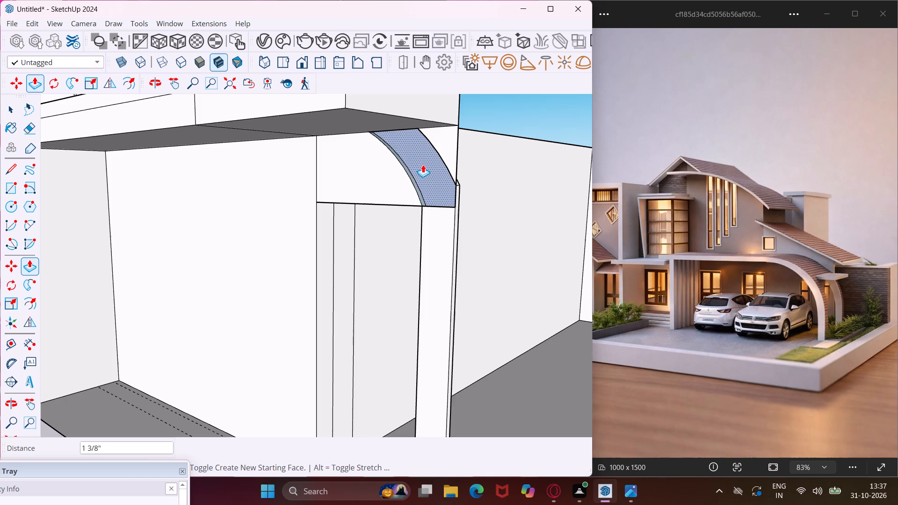
left_click(450, 143)
key("Escape")
key("space")
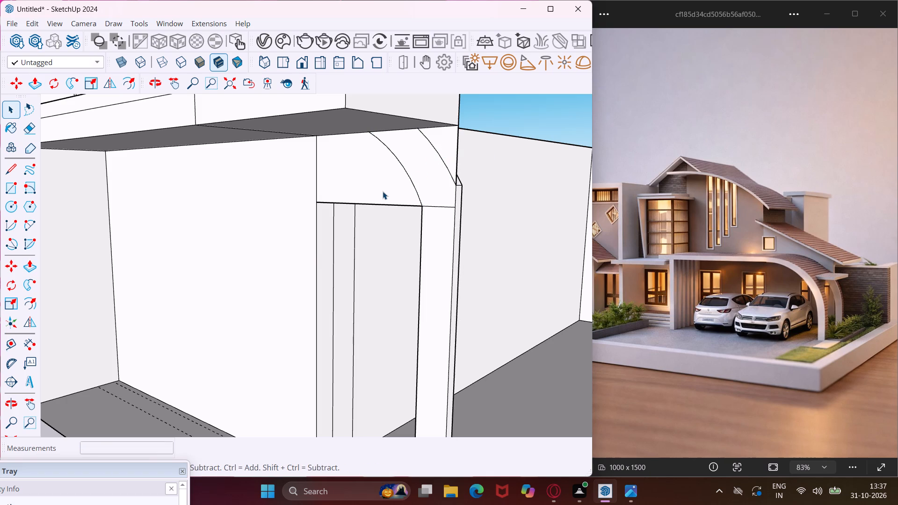
Erase the bottom edge inside the inner arc and the vertical corner edge outside the outer arc to clear the surrounding faces.
key("e")
left_click(386, 205)
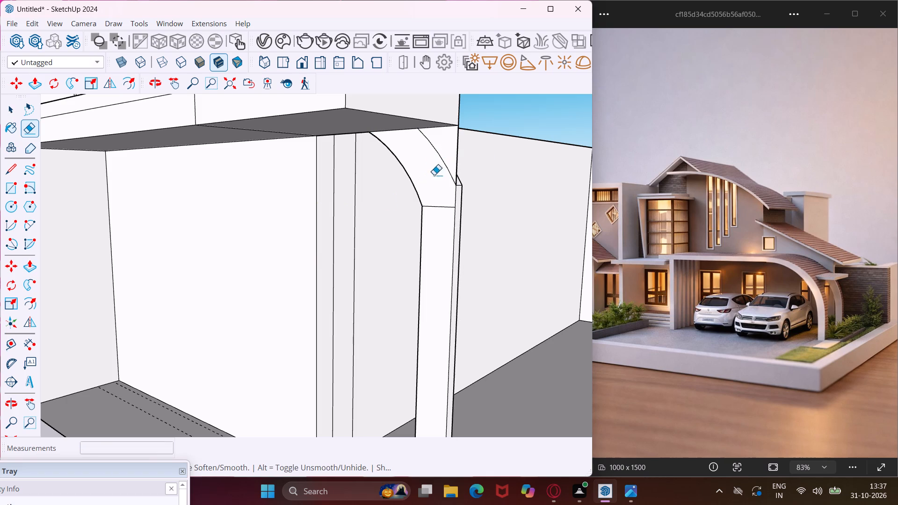
left_click(457, 151)
Erase the lower edge of the slab extension's outer end face, its two vertical corner edges and the adjoining bottom edge.
middle_click_drag(457, 149, 445, 179)
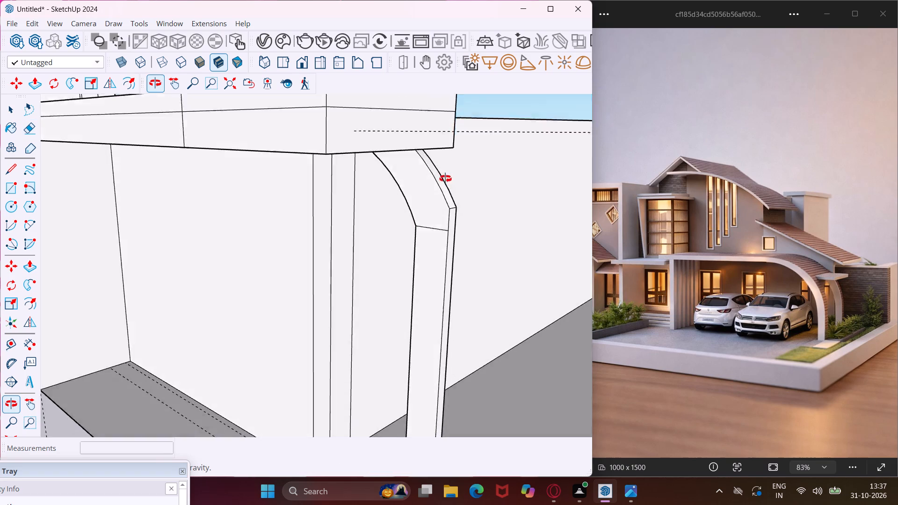
middle_click_drag(445, 179, 448, 202)
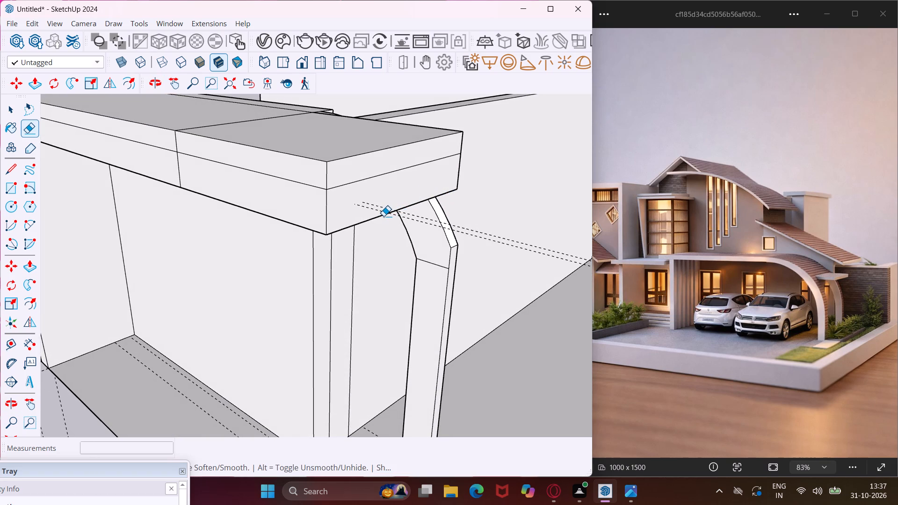
left_click(364, 222)
middle_click_drag(364, 222, 398, 163)
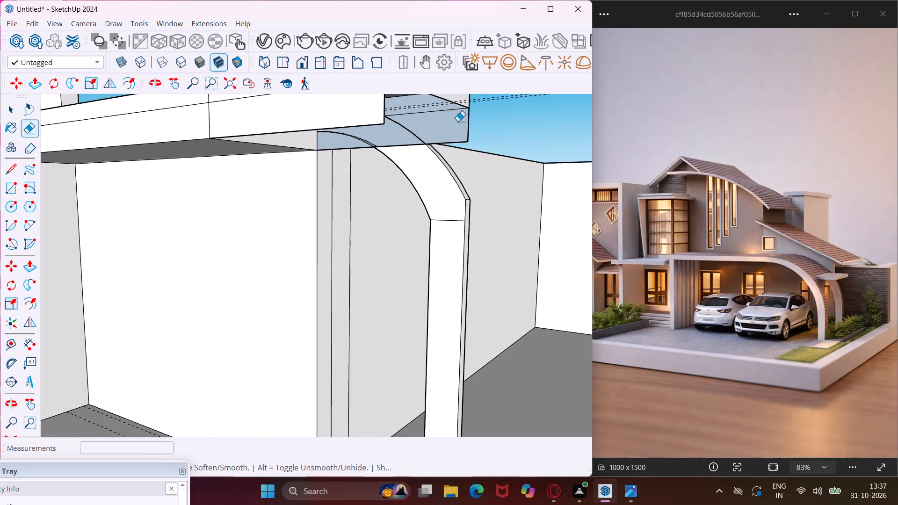
scroll(458, 121, "up", 4)
left_click(474, 128)
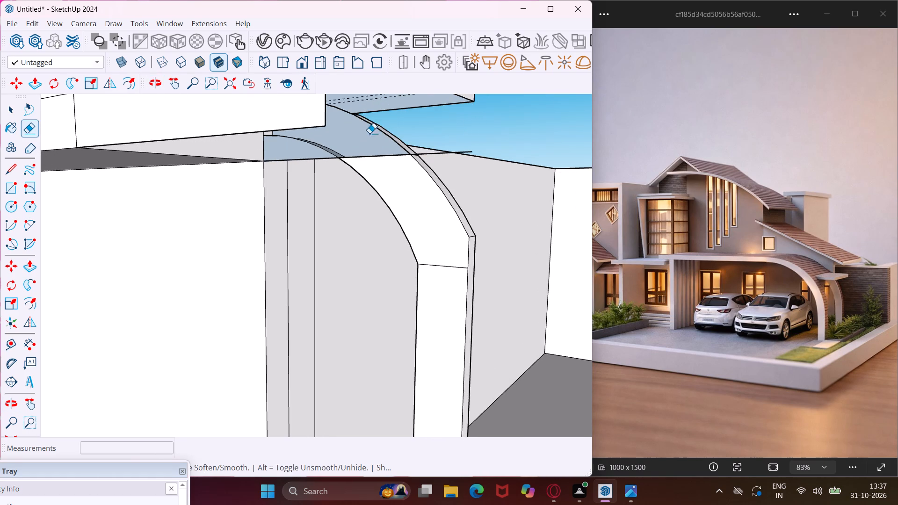
left_click(324, 108)
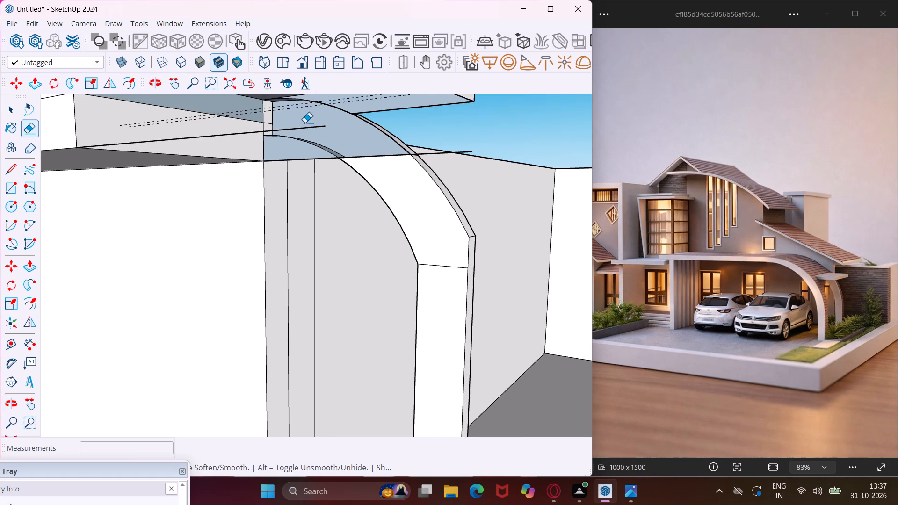
left_click(304, 126)
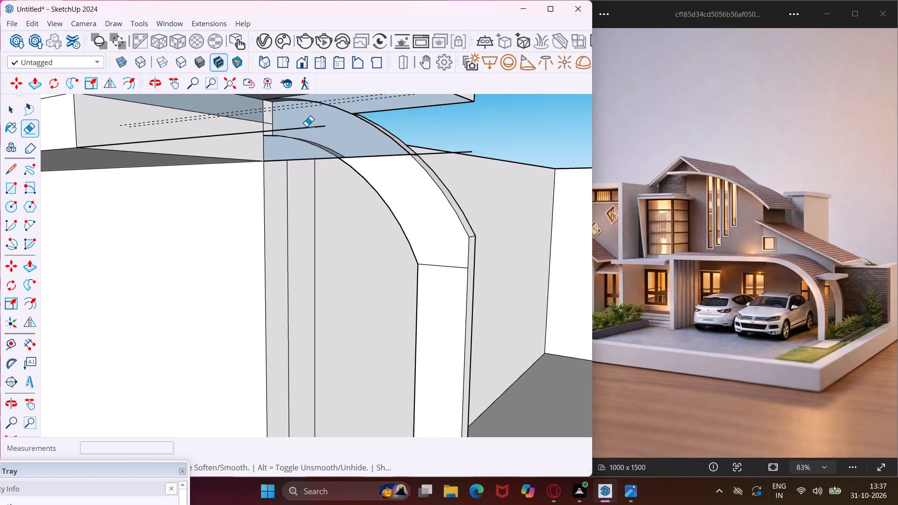
left_click(306, 126)
left_click(309, 127)
scroll(317, 128, "down", 2)
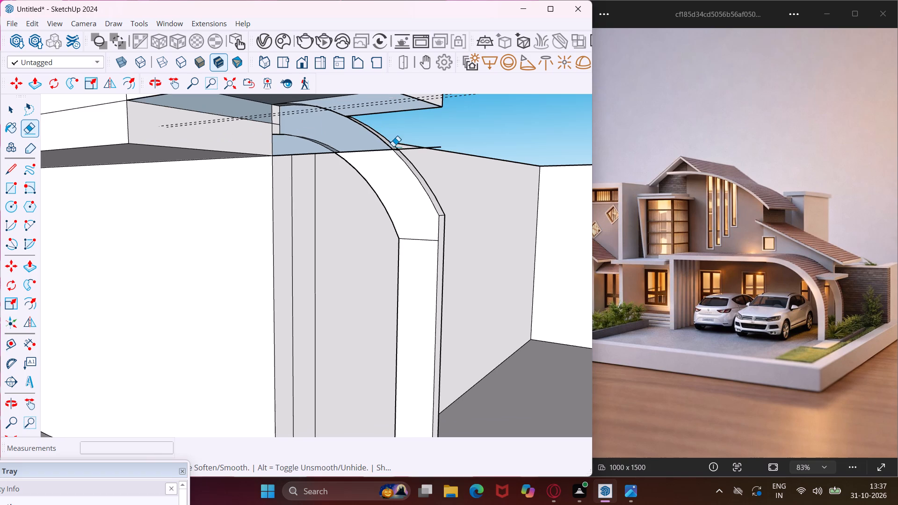
Erase the leftover horizontal edge segments on both sides of the curved band.
scroll(398, 149, "up", 7)
left_click(429, 151)
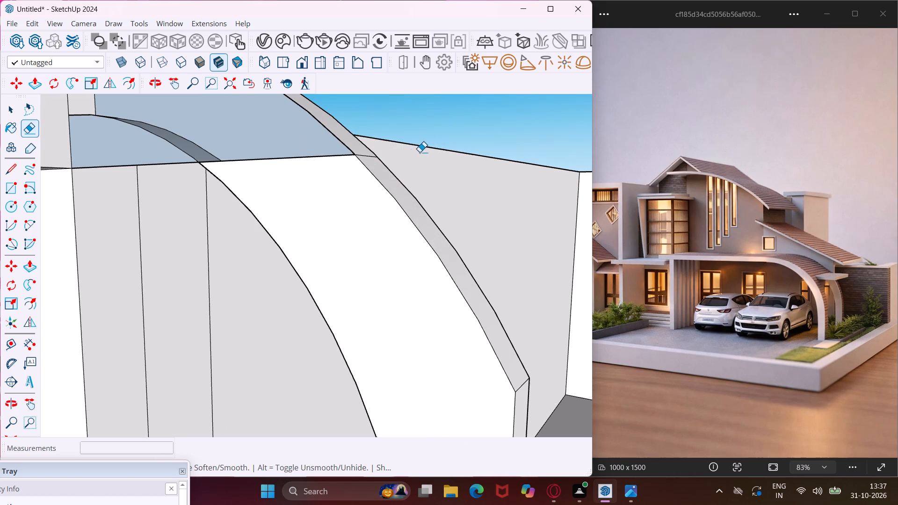
middle_click_drag(183, 163, 391, 106)
scroll(388, 105, "down", 1)
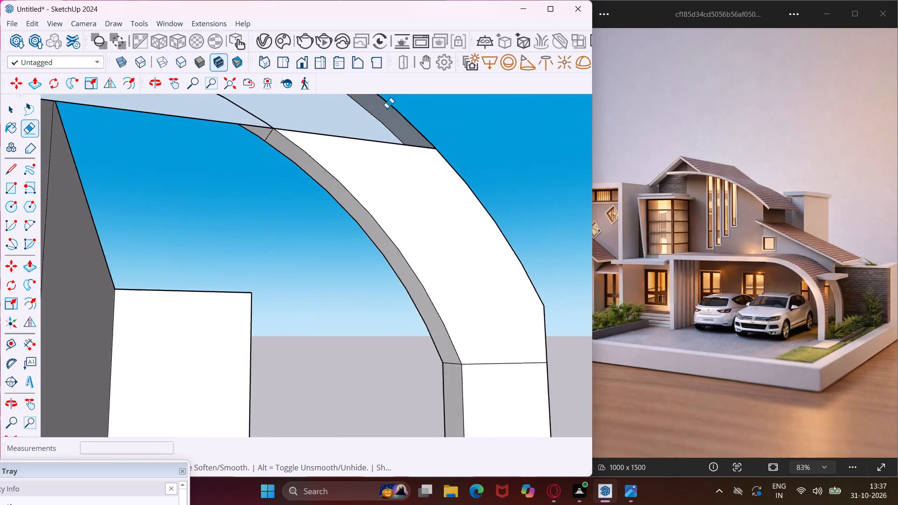
scroll(387, 108, "down", 2)
left_click(257, 120)
Erase the outer top, corner and bottom edges of the thin upper slab extension above the curved band.
middle_click_drag(257, 120, 248, 159)
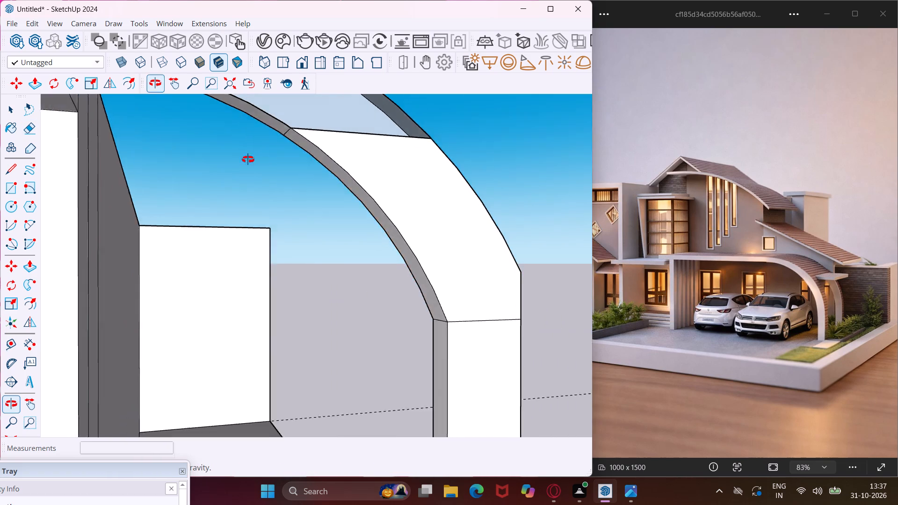
middle_click_drag(248, 159, 239, 190)
scroll(229, 190, "down", 6)
scroll(281, 154, "up", 4)
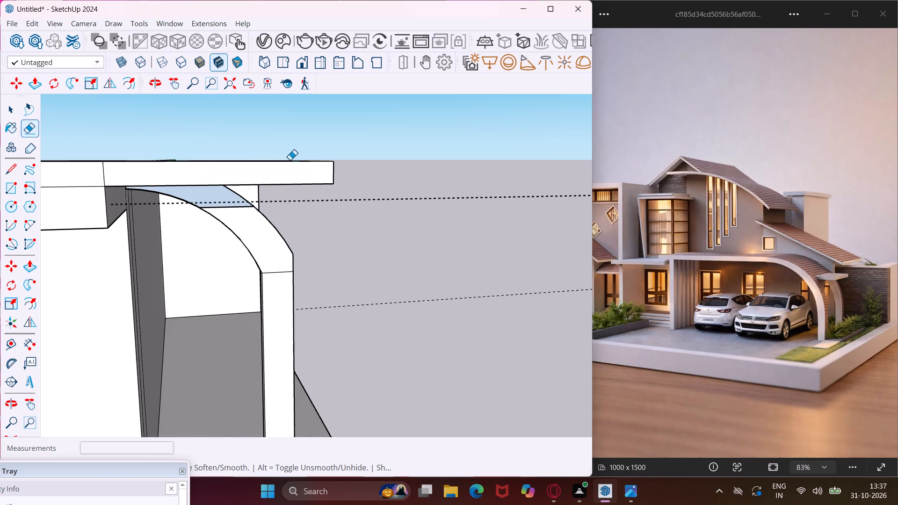
middle_click_drag(295, 165, 167, 242)
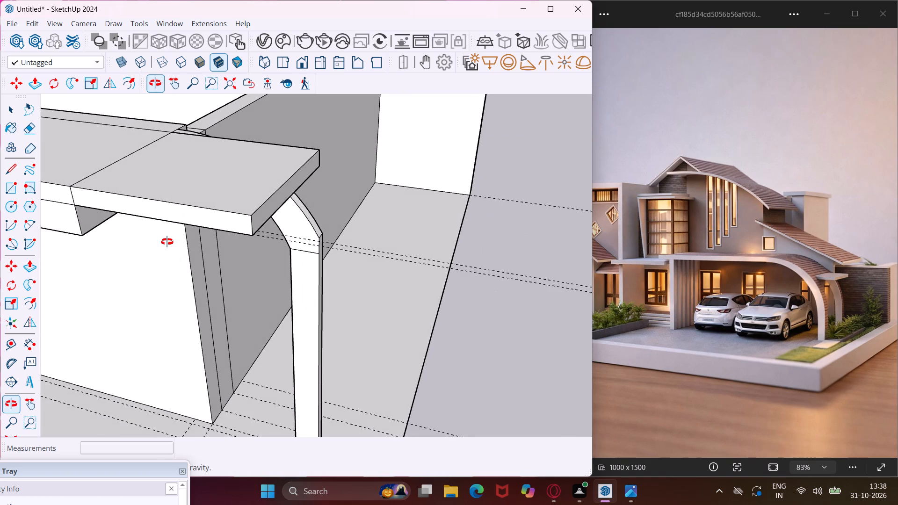
middle_click_drag(167, 242, 379, 176)
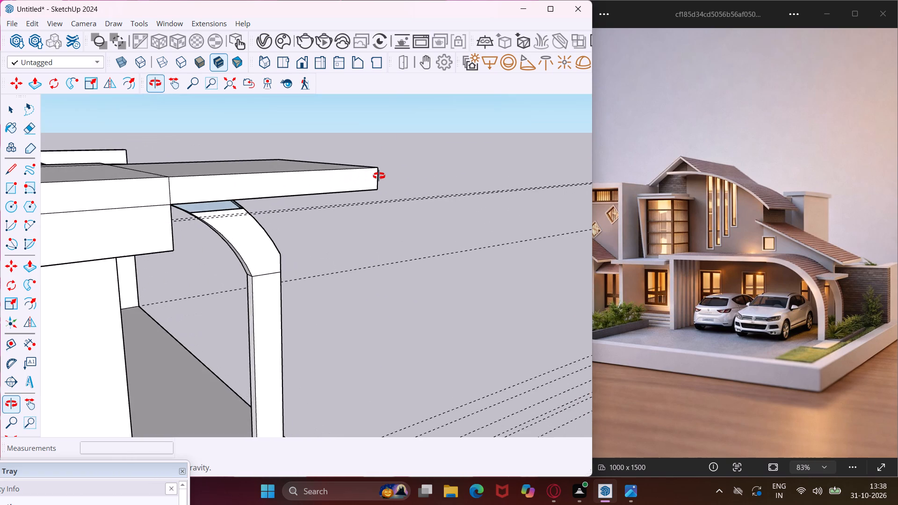
middle_click_drag(379, 176, 381, 176)
scroll(378, 177, "up", 3)
left_click(370, 166)
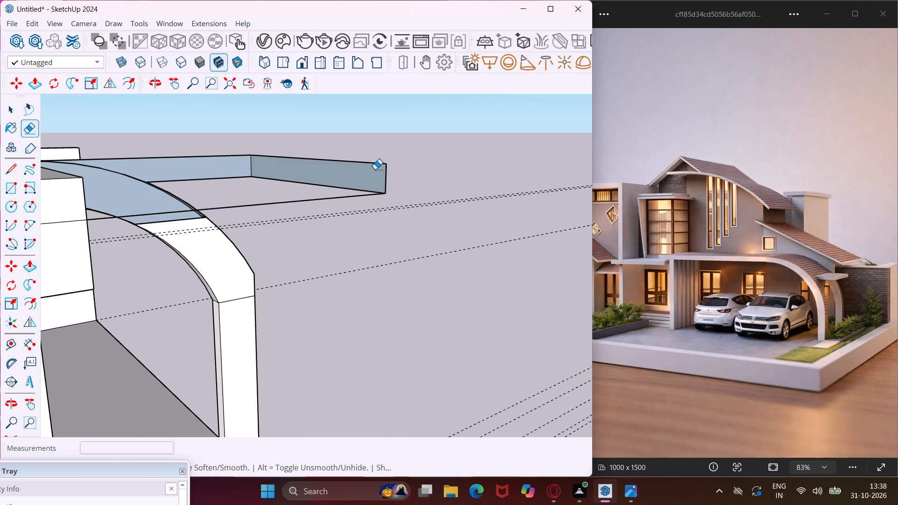
left_click(384, 169)
left_click(379, 164)
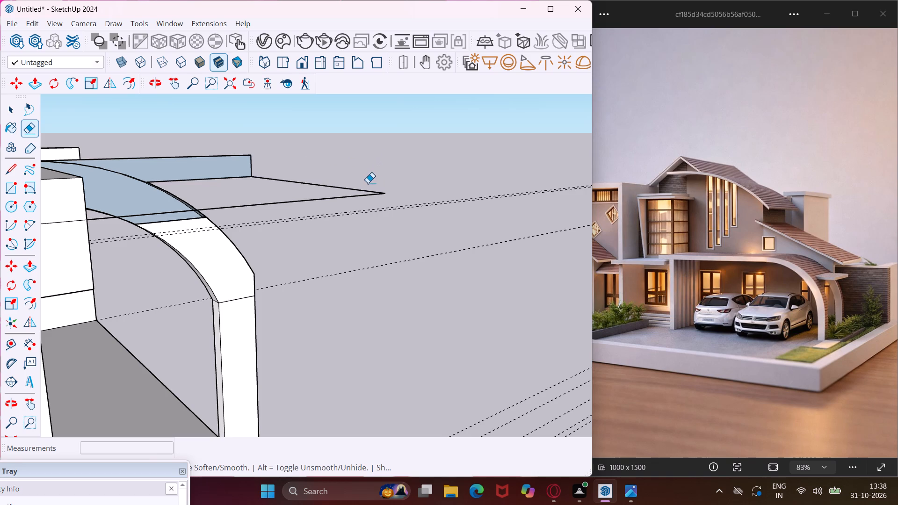
left_click_drag(367, 196, 372, 190)
Erase the leftover slab side strip behind the curved band.
middle_click_drag(365, 185, 362, 223)
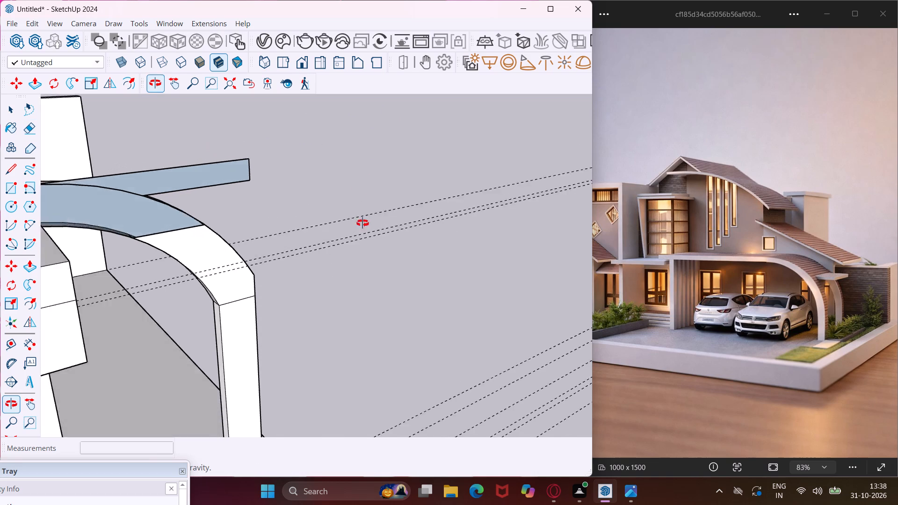
middle_click_drag(362, 223, 367, 243)
left_click_drag(234, 164, 239, 190)
left_click_drag(252, 172, 247, 179)
scroll(268, 154, "down", 5)
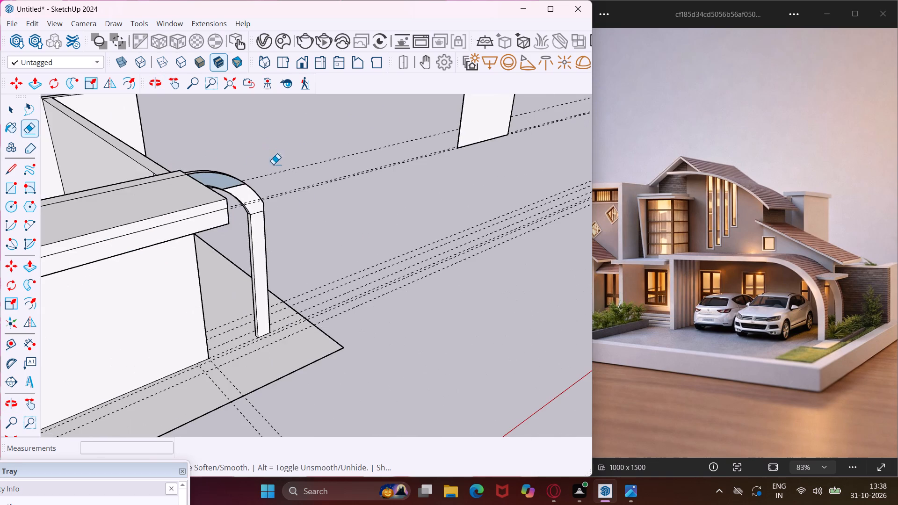
Pull the recessed upper section of the curved band out about 3 7/16" to align with its lower section.
middle_click_drag(273, 172, 88, 202)
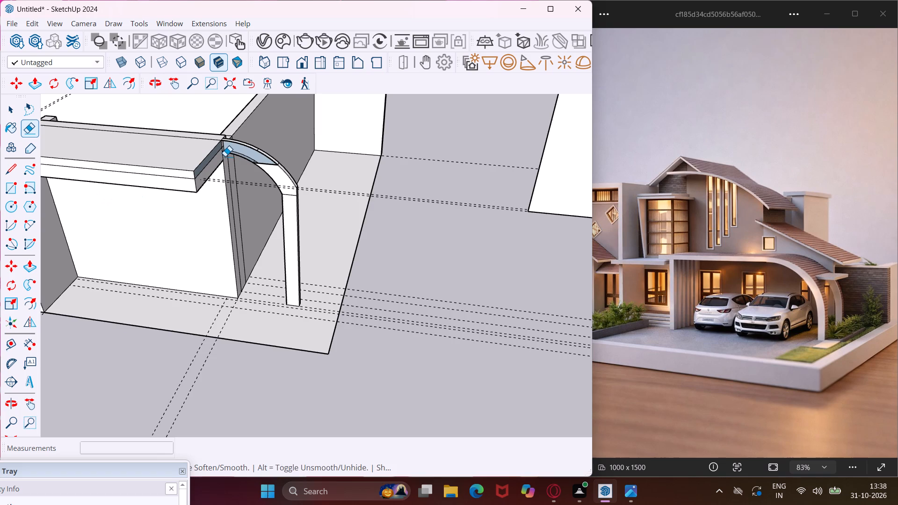
key("Escape")
key("space")
scroll(240, 151, "up", 9)
left_click(250, 148)
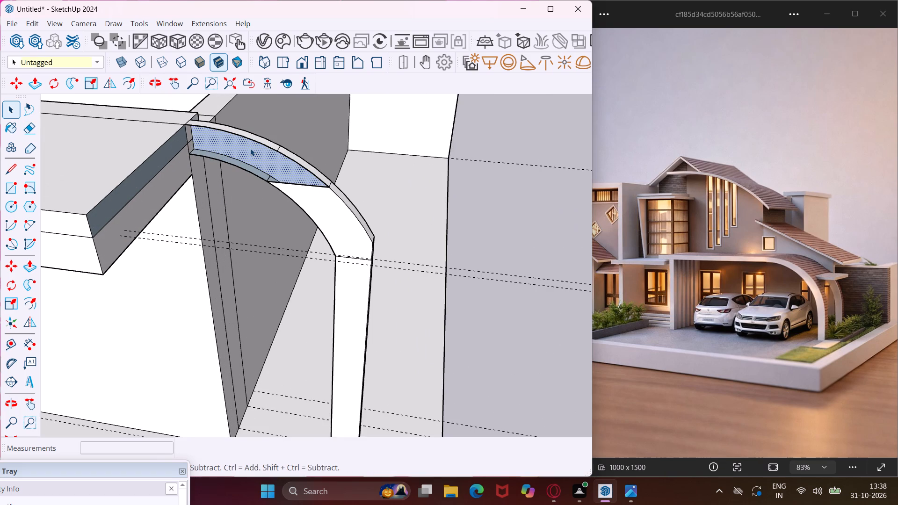
key("p")
left_click(250, 148)
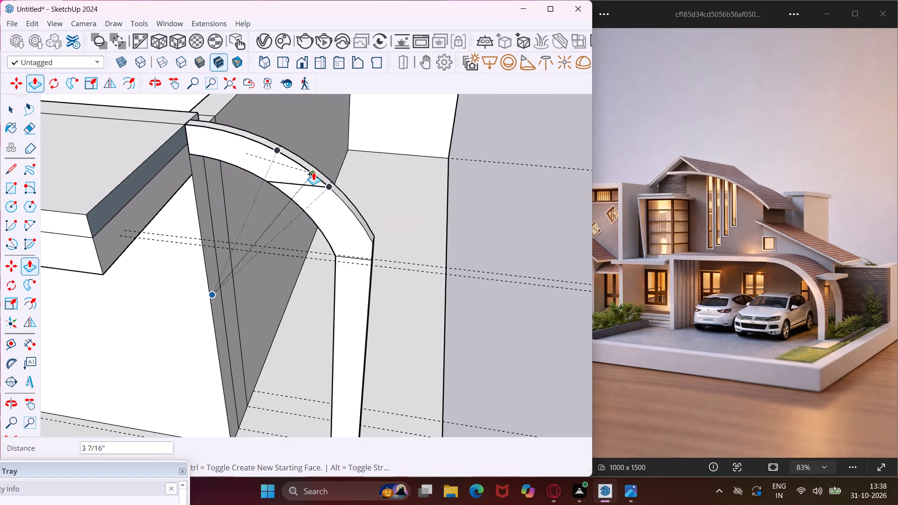
left_click(313, 172)
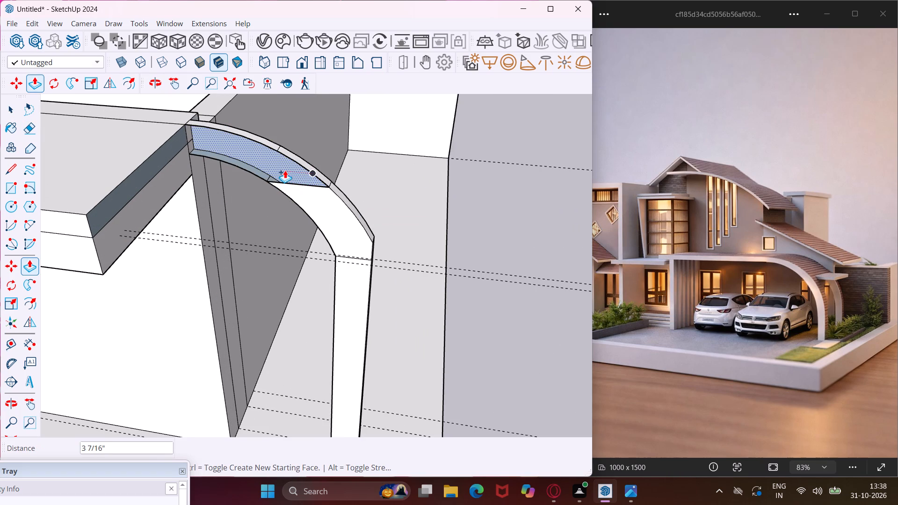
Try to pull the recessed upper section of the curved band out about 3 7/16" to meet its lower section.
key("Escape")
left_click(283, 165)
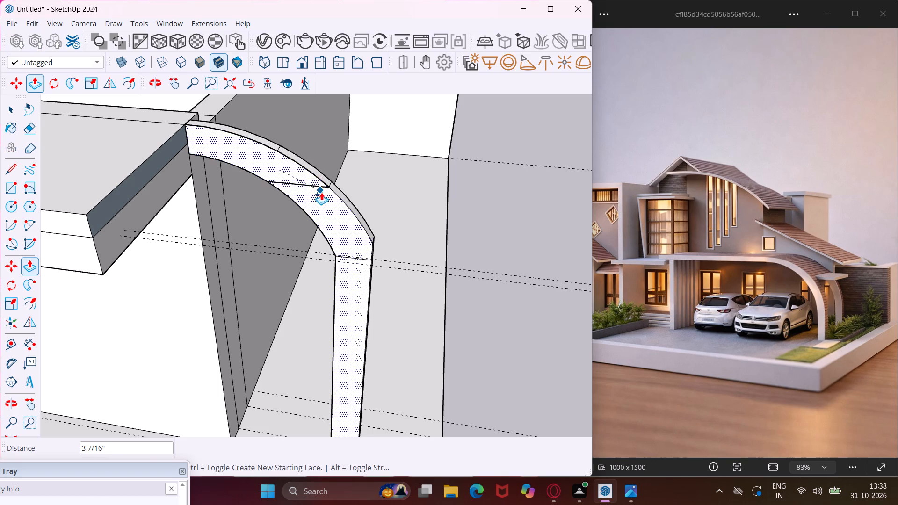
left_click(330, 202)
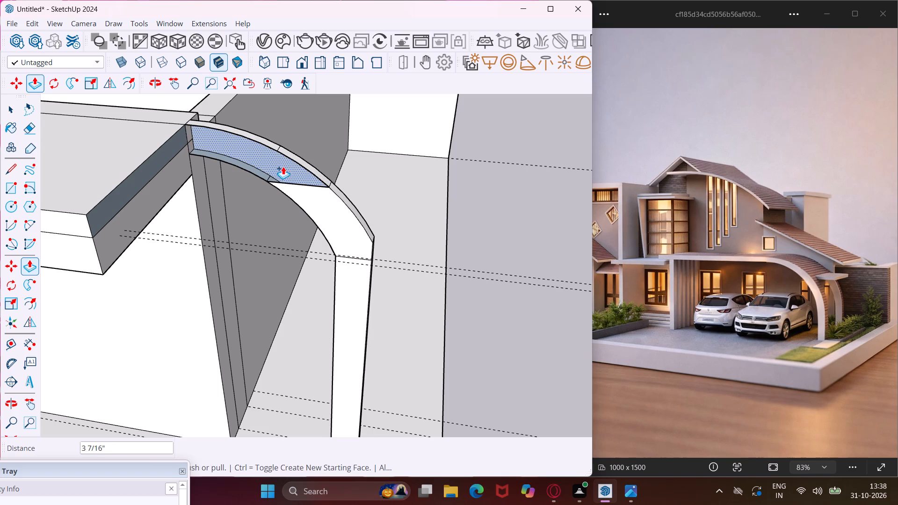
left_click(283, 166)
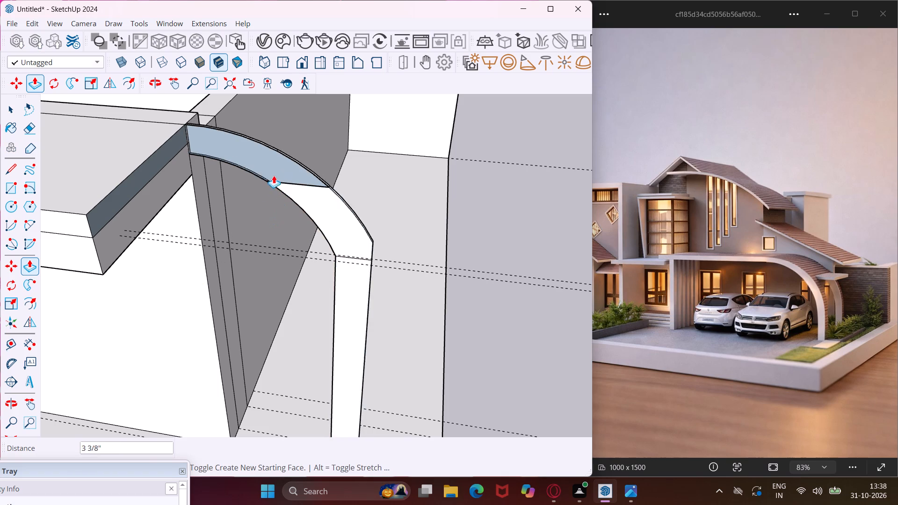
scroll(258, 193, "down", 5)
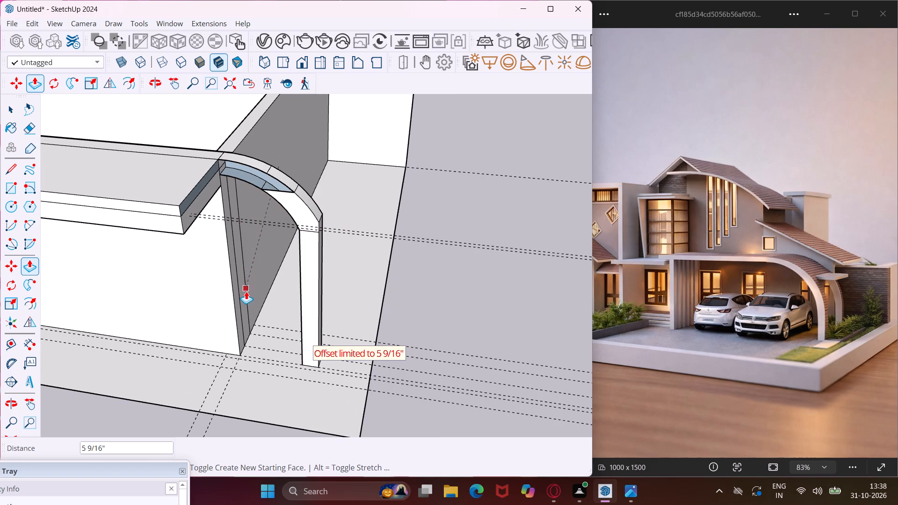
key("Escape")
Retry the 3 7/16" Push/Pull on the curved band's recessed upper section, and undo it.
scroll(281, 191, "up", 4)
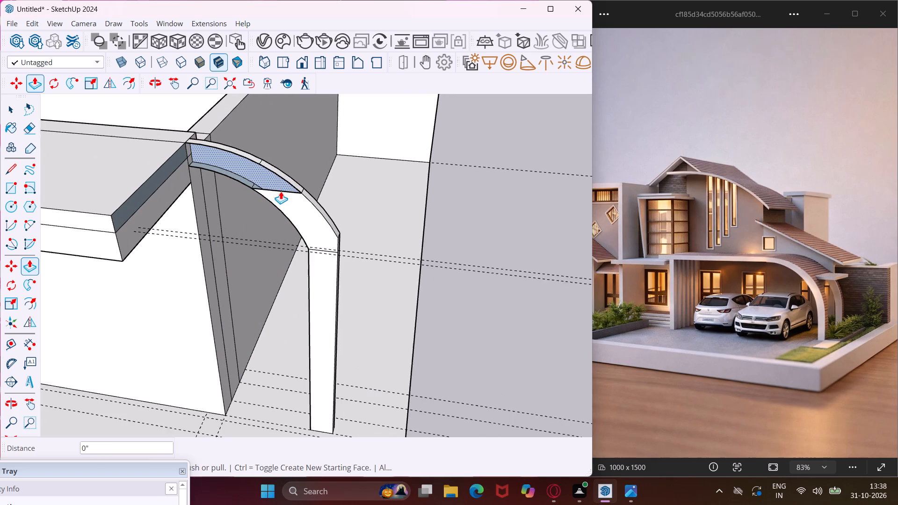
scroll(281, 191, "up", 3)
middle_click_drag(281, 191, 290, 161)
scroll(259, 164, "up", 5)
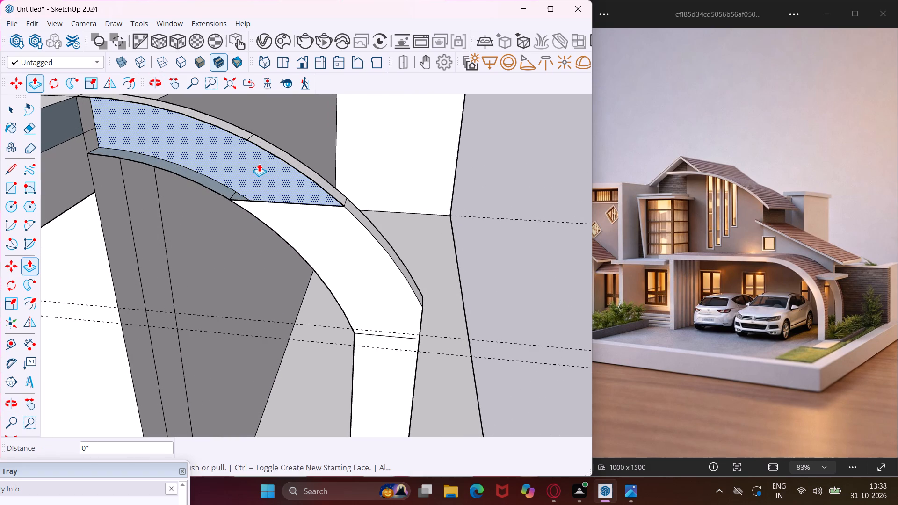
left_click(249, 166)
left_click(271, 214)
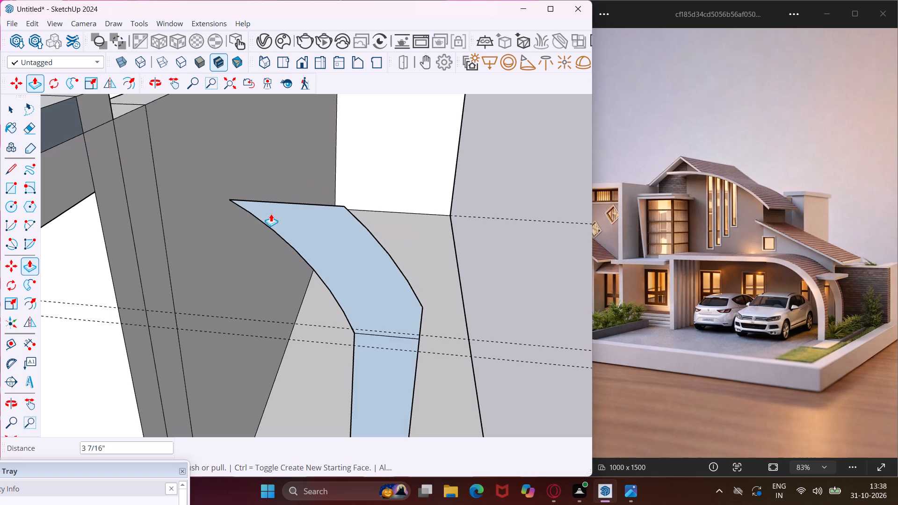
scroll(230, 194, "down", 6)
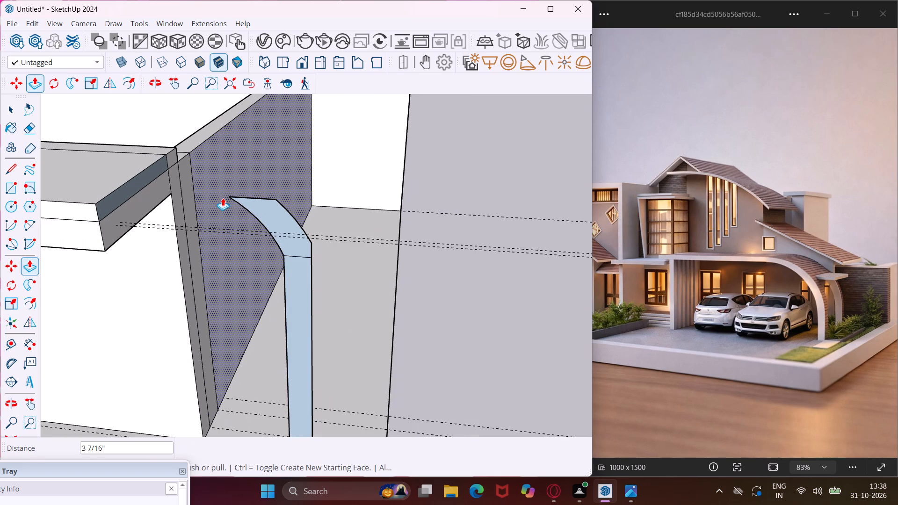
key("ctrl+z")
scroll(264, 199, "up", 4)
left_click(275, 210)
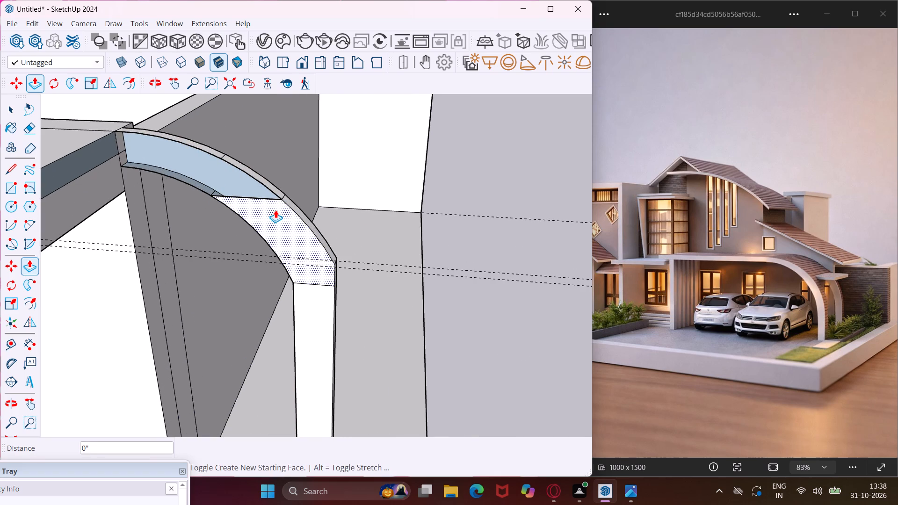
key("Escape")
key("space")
Push the underside of the car porch roof slab up about 9 1/16".
middle_click_drag(258, 202, 305, 240)
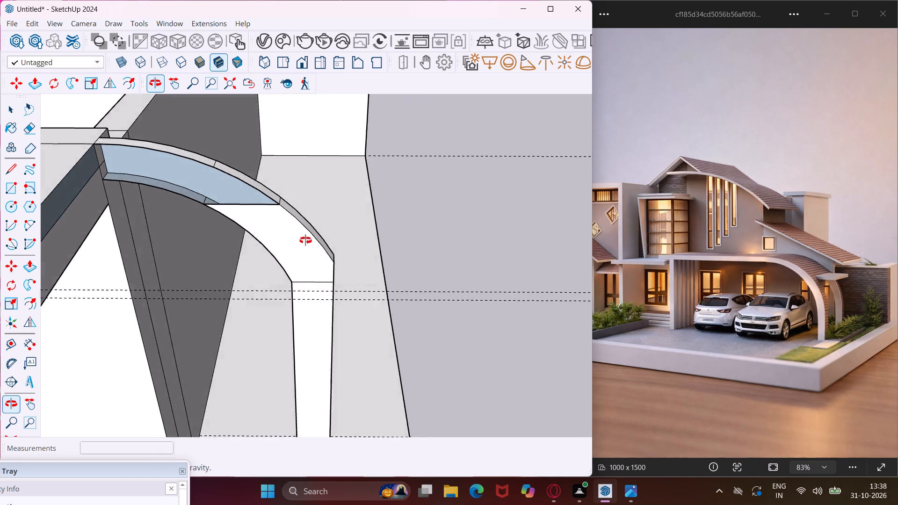
middle_click_drag(305, 240, 346, 253)
scroll(317, 232, "down", 4)
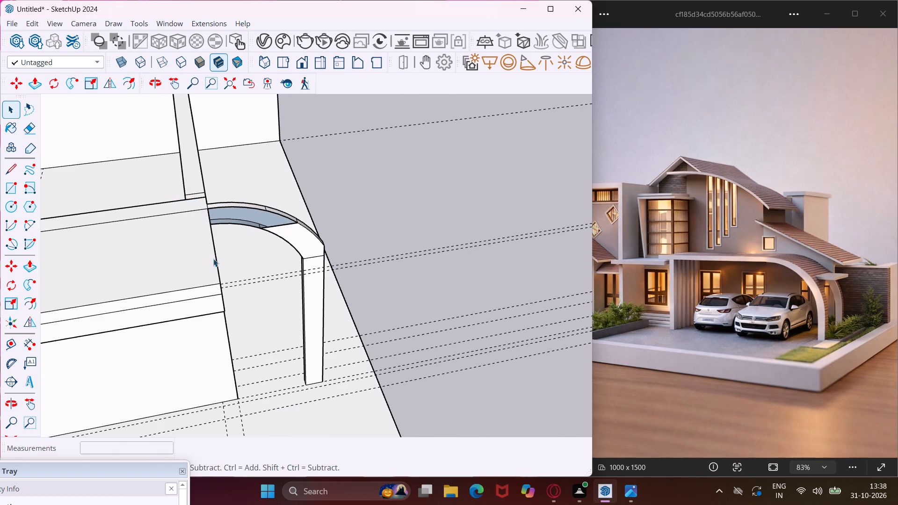
middle_click_drag(219, 283, 118, 226)
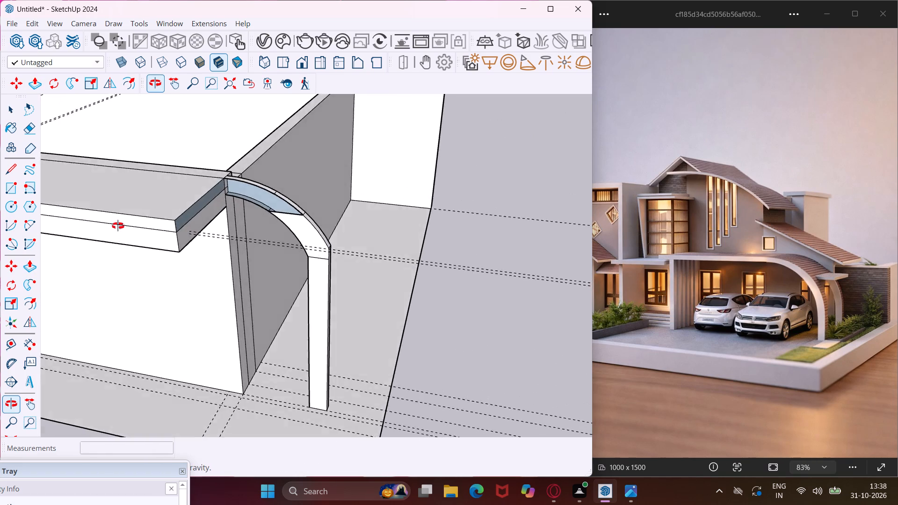
middle_click_drag(118, 226, 304, 99)
scroll(235, 151, "down", 12)
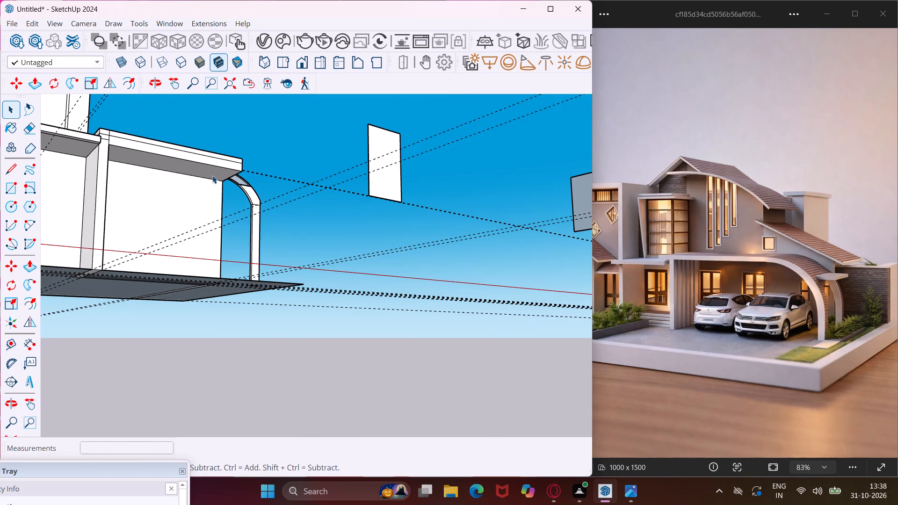
scroll(130, 156, "up", 13)
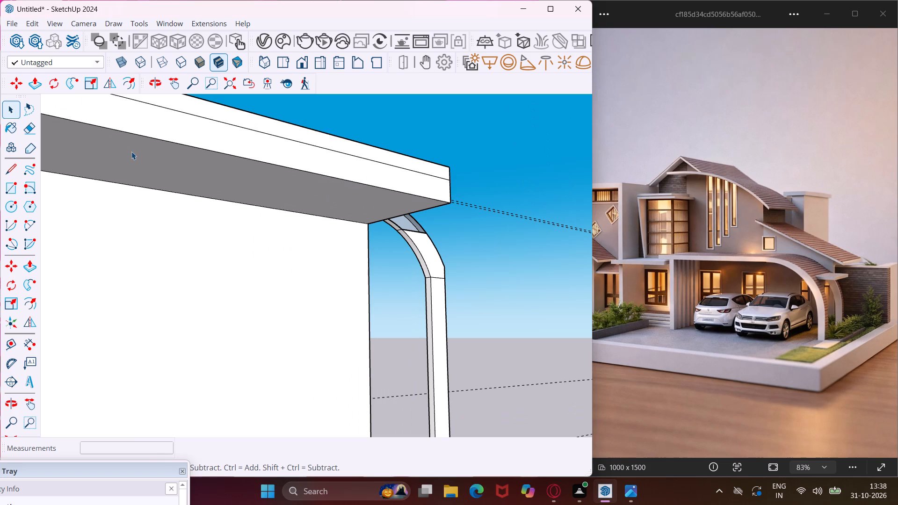
left_click(131, 151)
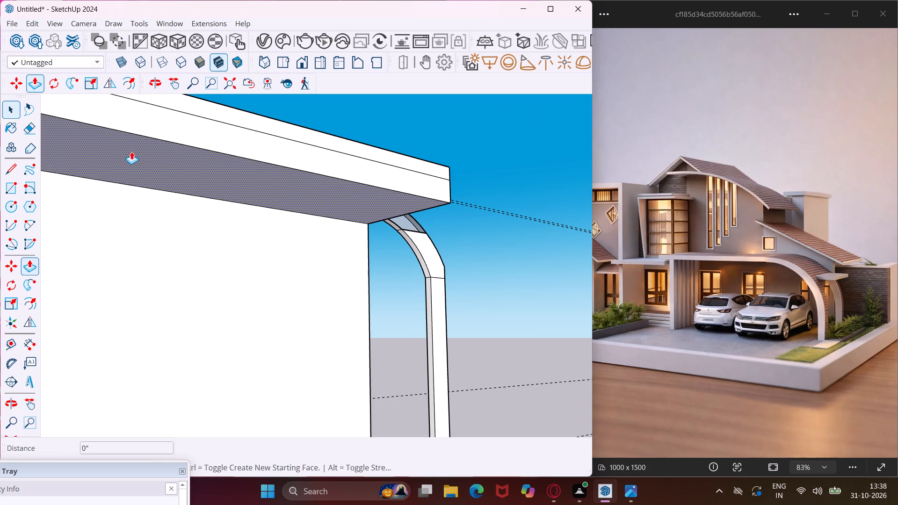
key("p")
left_click(131, 151)
left_click(185, 123)
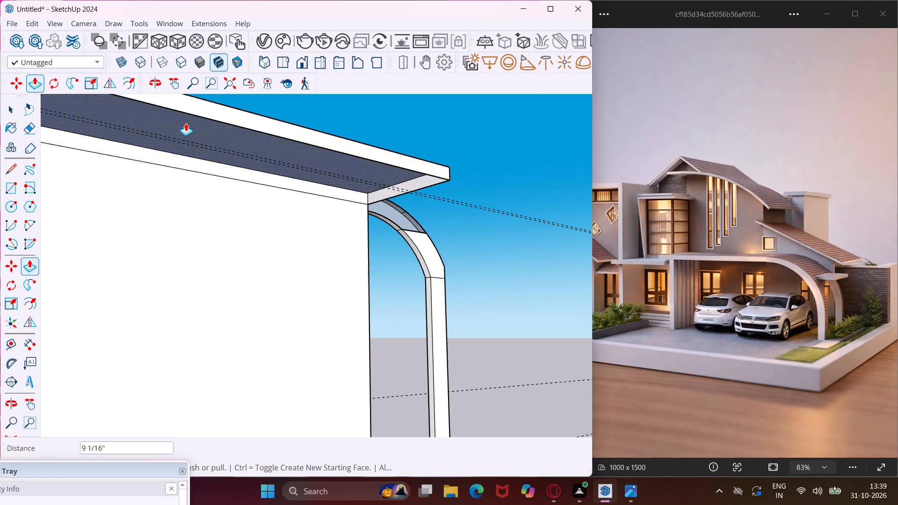
key("Escape")
key("space")
Pull the recessed underside of the porch roof slab back down about 5 1/4", flush with the bottom of its front fascia.
scroll(223, 151, "down", 7)
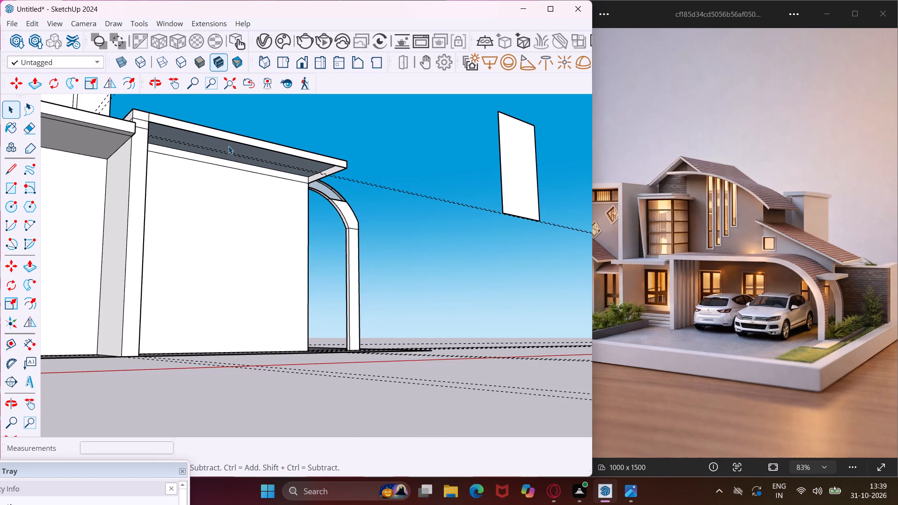
scroll(229, 145, "up", 8)
left_click(226, 144)
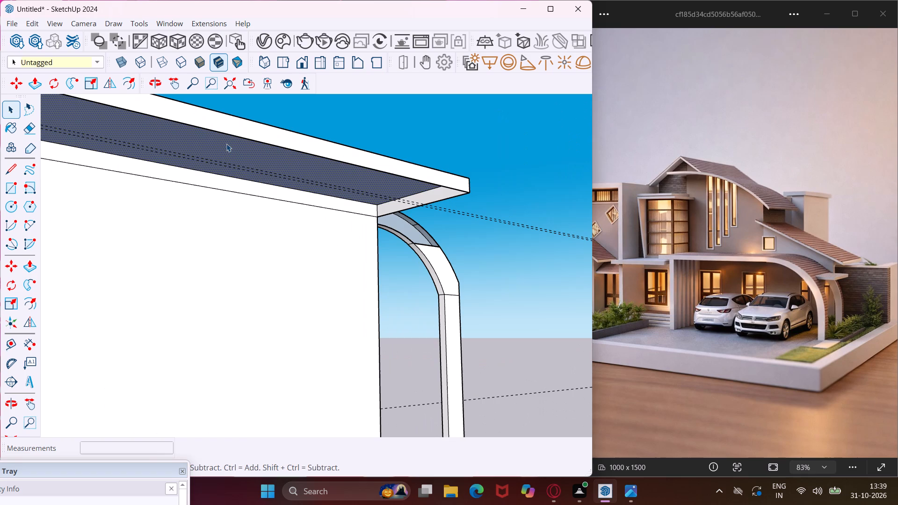
key("p")
left_click(226, 144)
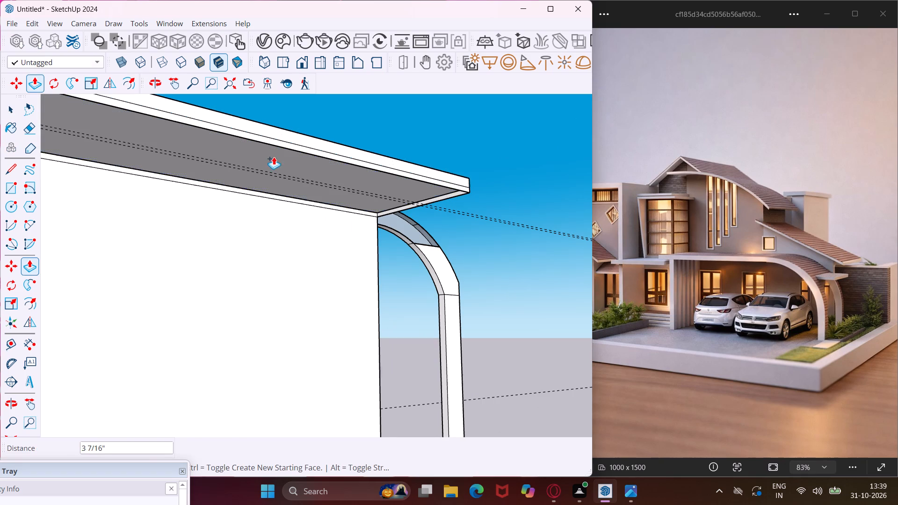
left_click(301, 150)
Pull the front face of the curved band and column forward, flush with the front face of the porch roof slab.
middle_click_drag(435, 224, 191, 257)
scroll(365, 224, "up", 2)
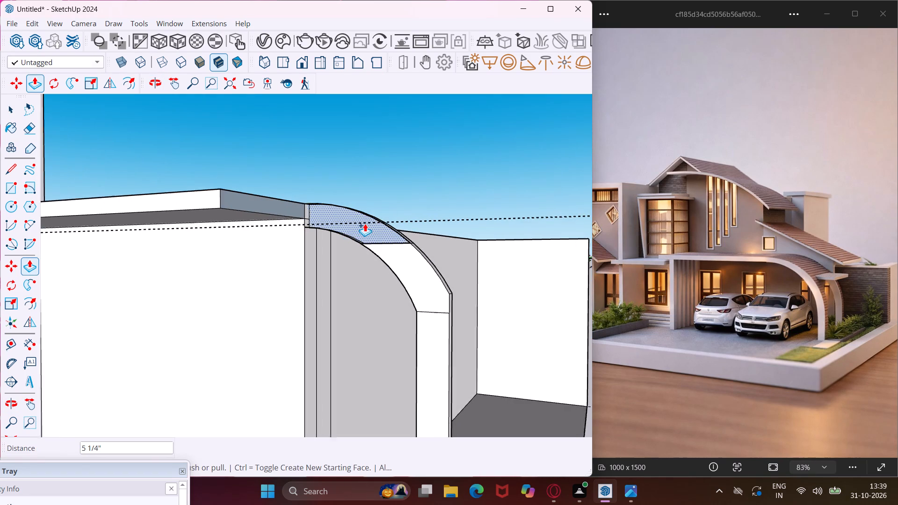
scroll(365, 224, "up", 1)
left_click(365, 224)
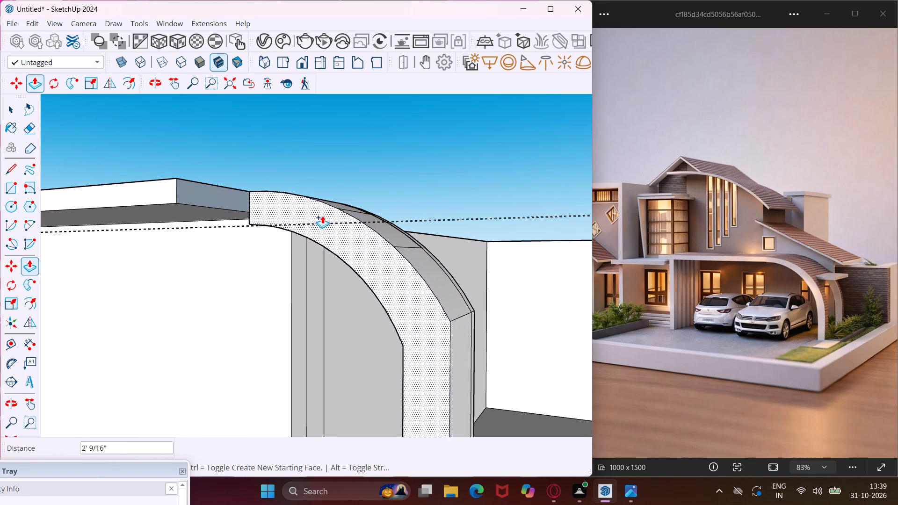
middle_click_drag(241, 193, 389, 271)
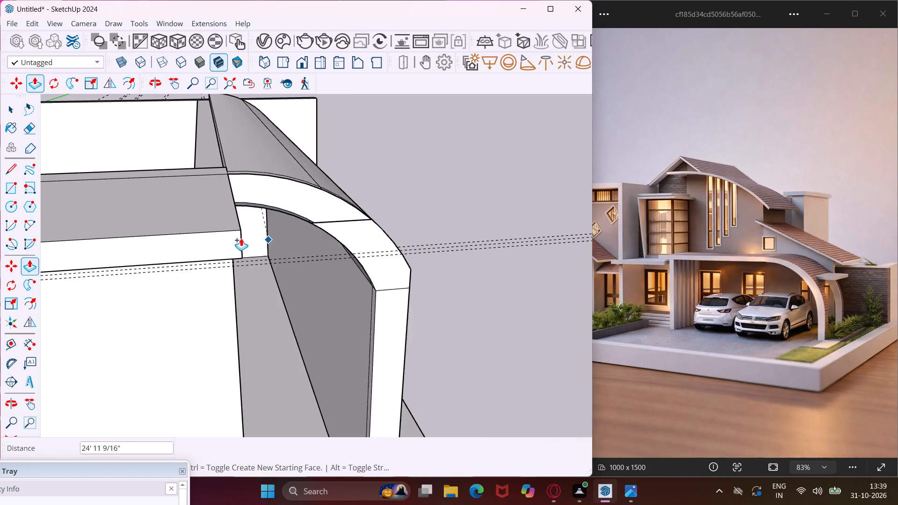
left_click(226, 244)
middle_click_drag(232, 245, 357, 165)
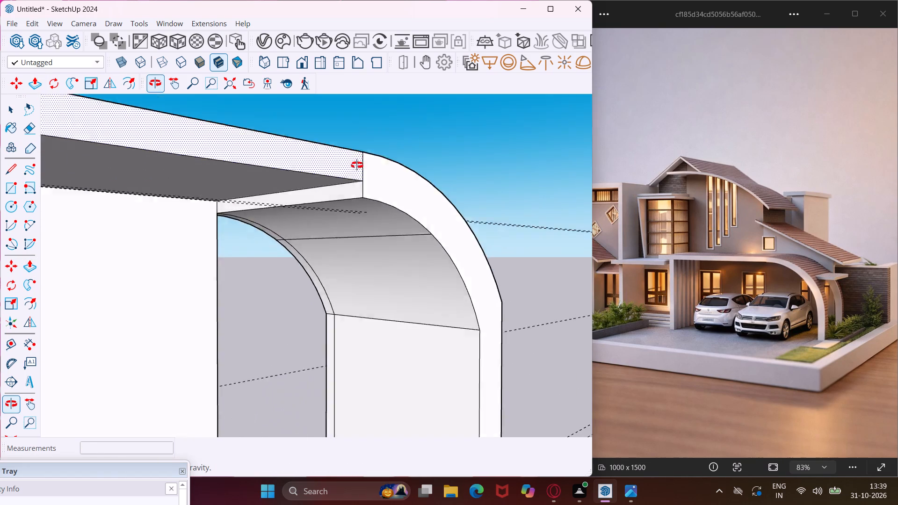
Push/Pull the underside of the carport canopy slab down about 3" until it is flush with the arch's inner edge.
middle_click_drag(357, 165, 381, 152)
left_click(340, 162)
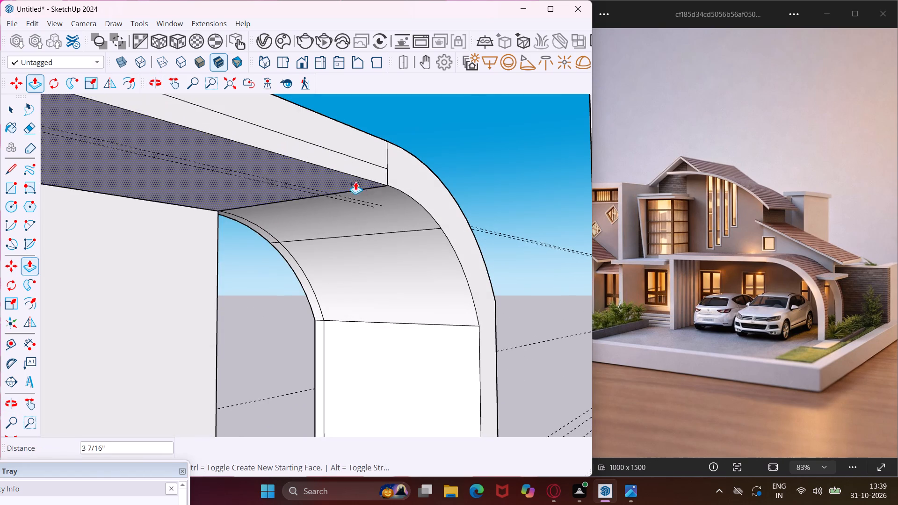
left_click(391, 187)
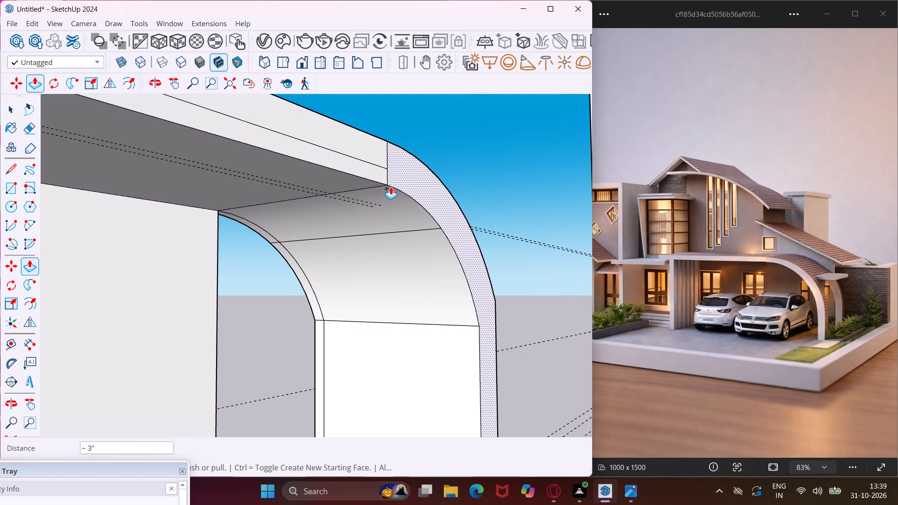
key("Escape")
key("space")
Push/Pull the small notch face at the canopy slab's rear corner out 9" to the adjoining wall's edge.
scroll(376, 166, "down", 6)
middle_click_drag(377, 167, 322, 286)
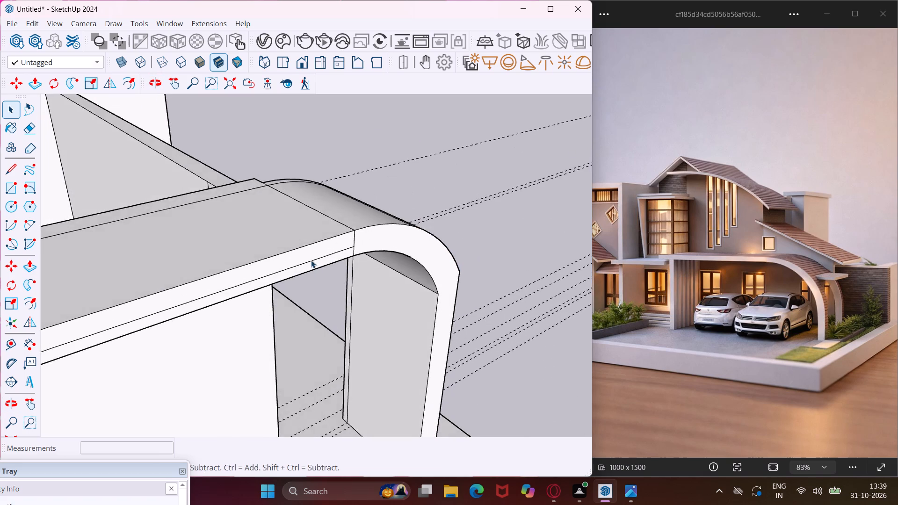
scroll(311, 260, "down", 6)
middle_click_drag(350, 260, 203, 271)
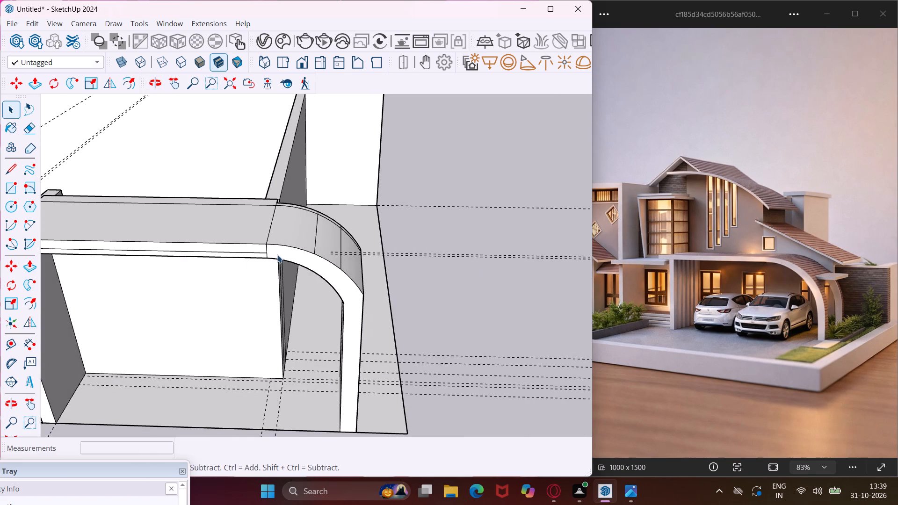
scroll(340, 253, "up", 3)
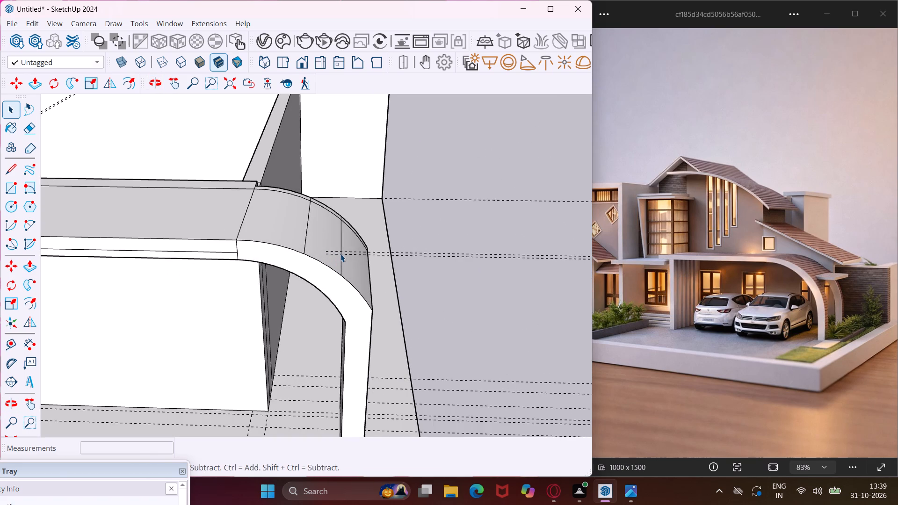
scroll(340, 254, "down", 12)
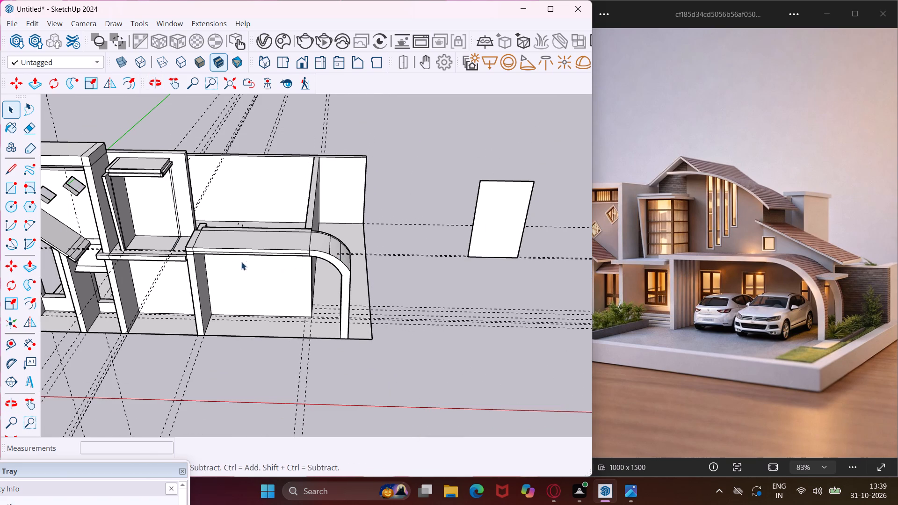
scroll(196, 247, "up", 5)
middle_click_drag(196, 247, 205, 246)
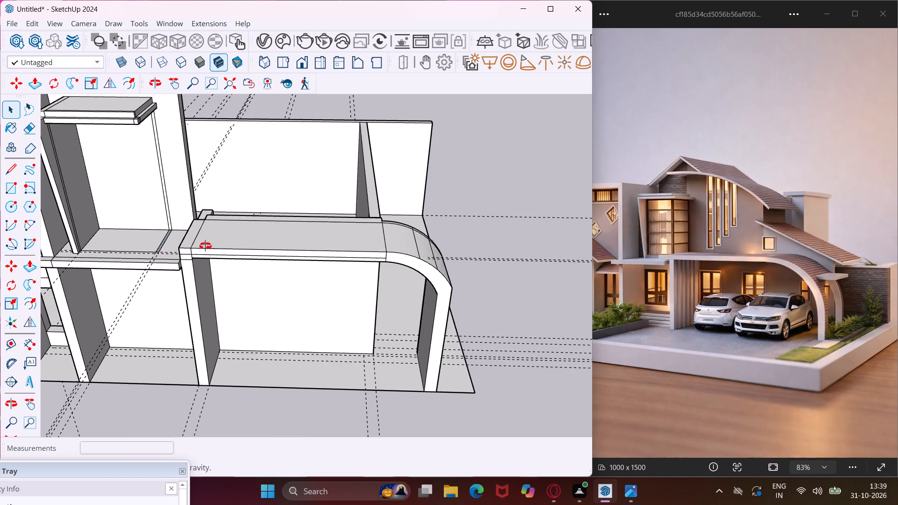
middle_click_drag(205, 246, 399, 206)
scroll(263, 270, "up", 9)
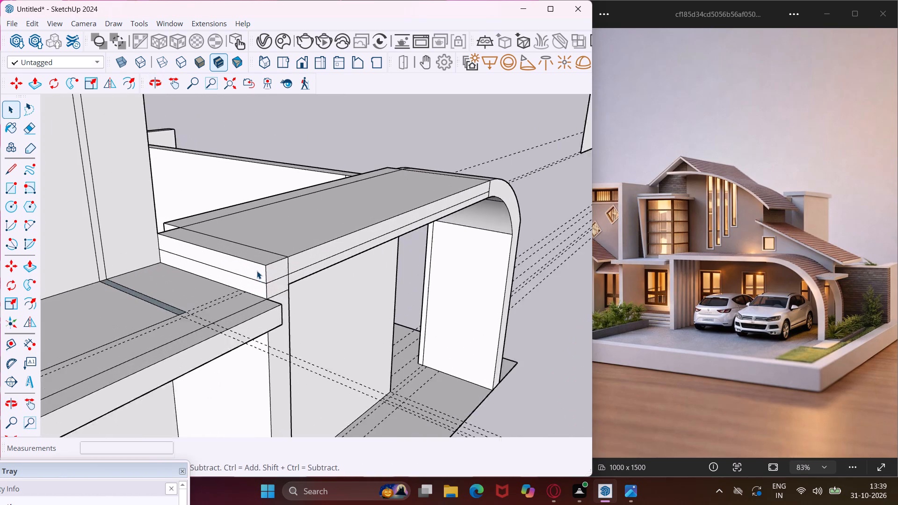
middle_click_drag(231, 254, 182, 328)
scroll(160, 228, "up", 4)
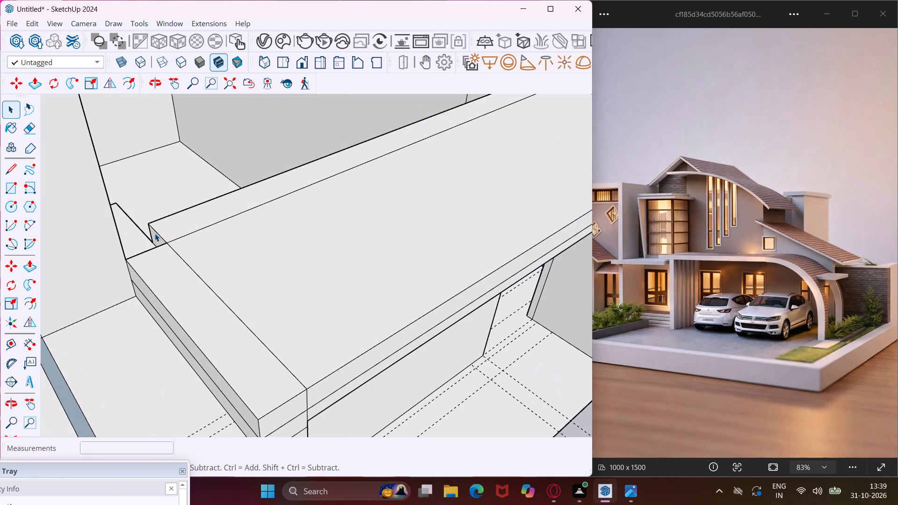
left_click(155, 233)
scroll(155, 233, "up", 3)
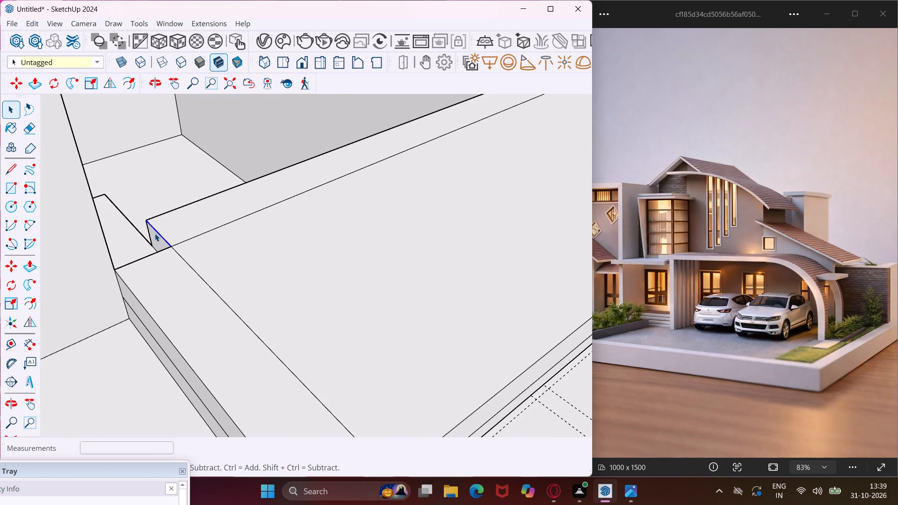
left_click(153, 235)
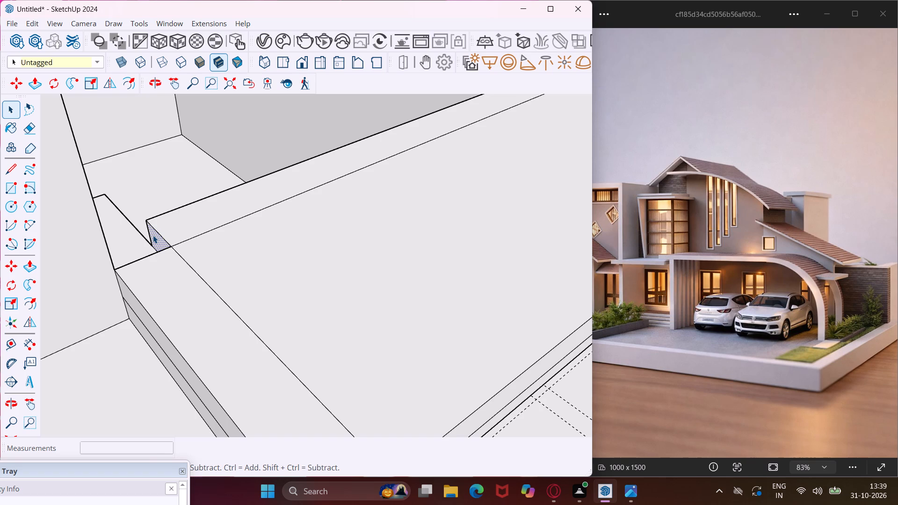
key("p")
left_click(153, 235)
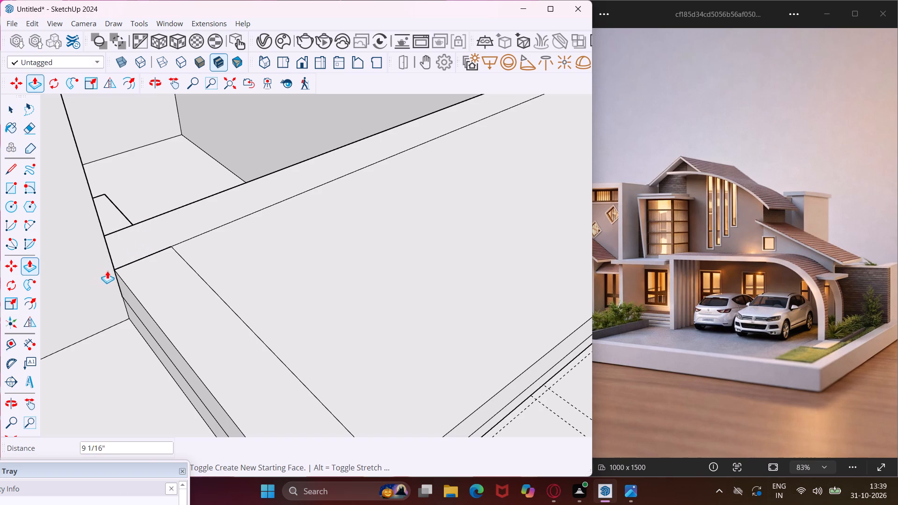
middle_click_drag(108, 271, 38, 316)
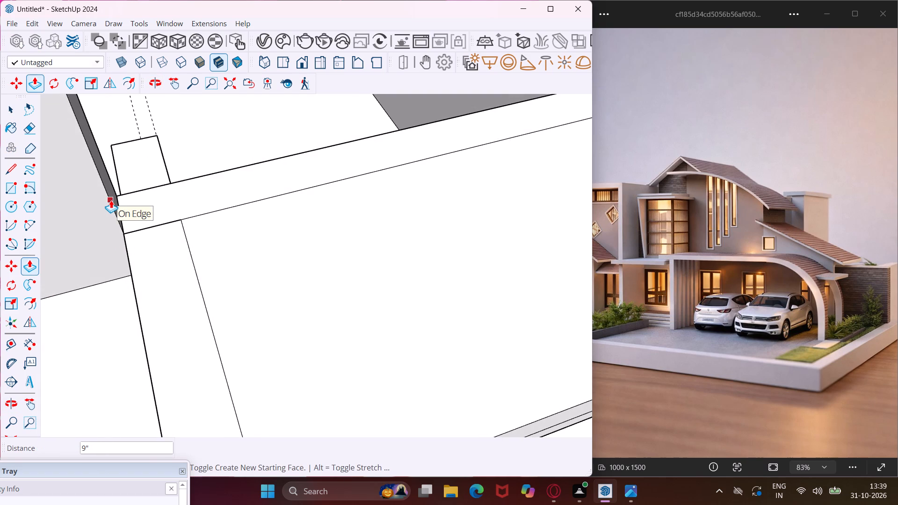
left_click(111, 200)
Push/Pull the canopy's end face, on the side away from the arch, outward about 8 7/8" as an overhang.
middle_click_drag(115, 209, 161, 155)
scroll(151, 172, "up", 1)
scroll(161, 147, "down", 6)
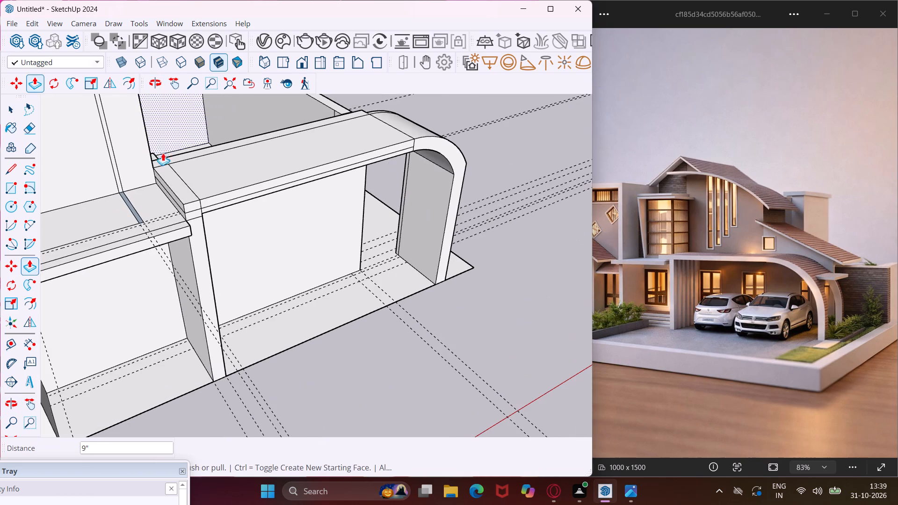
scroll(182, 202, "up", 9)
left_click(182, 206)
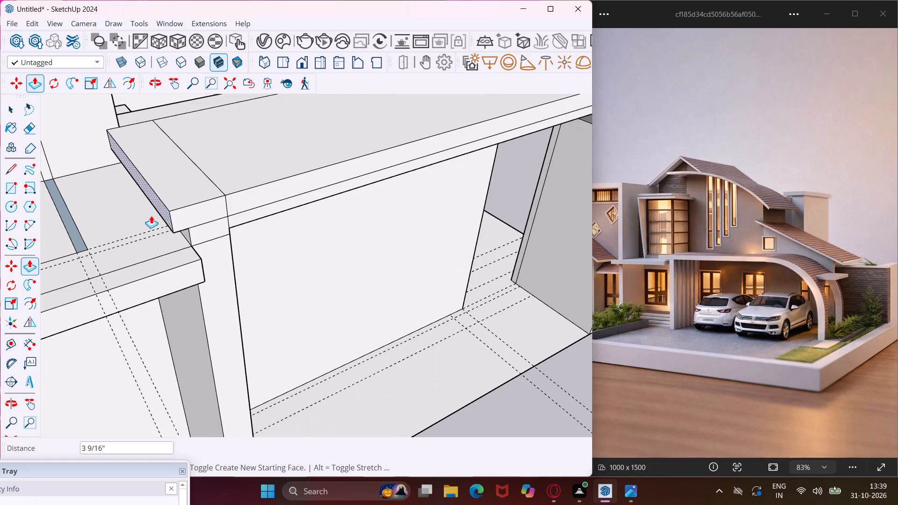
scroll(149, 216, "down", 4)
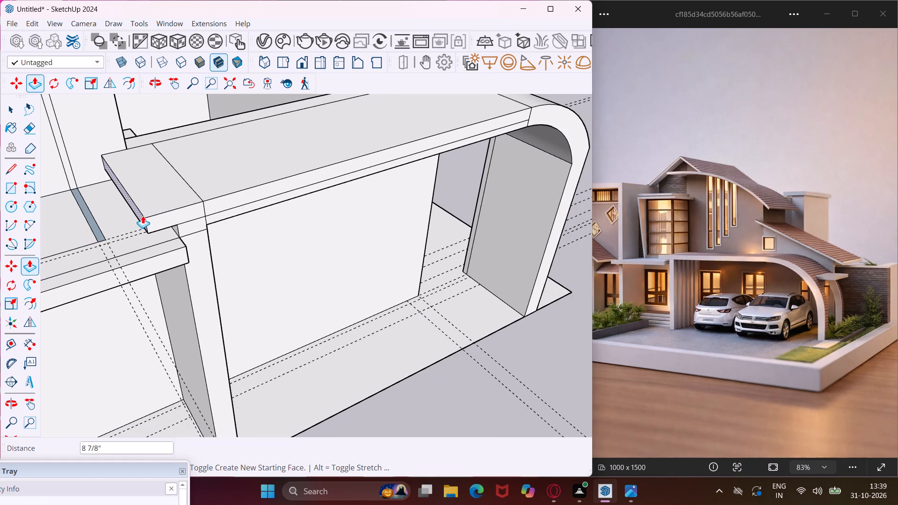
left_click(143, 216)
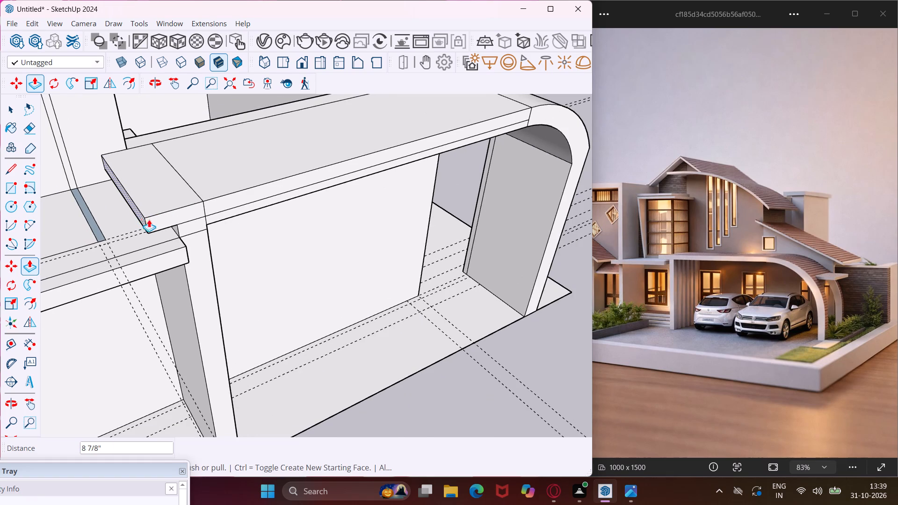
Push/Pull the front face of the canopy's overhanging end strip forward about 2' 3/8".
middle_click_drag(199, 204, 197, 174)
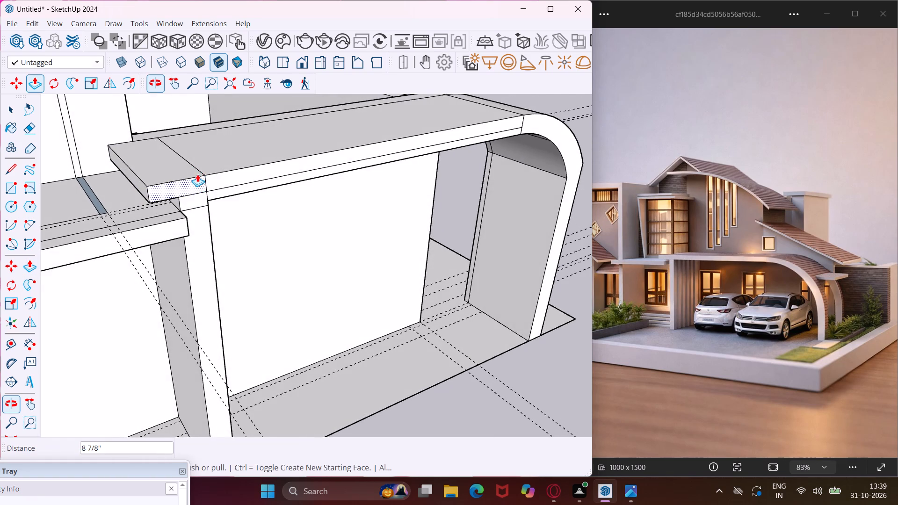
scroll(197, 174, "up", 3)
left_click(190, 187)
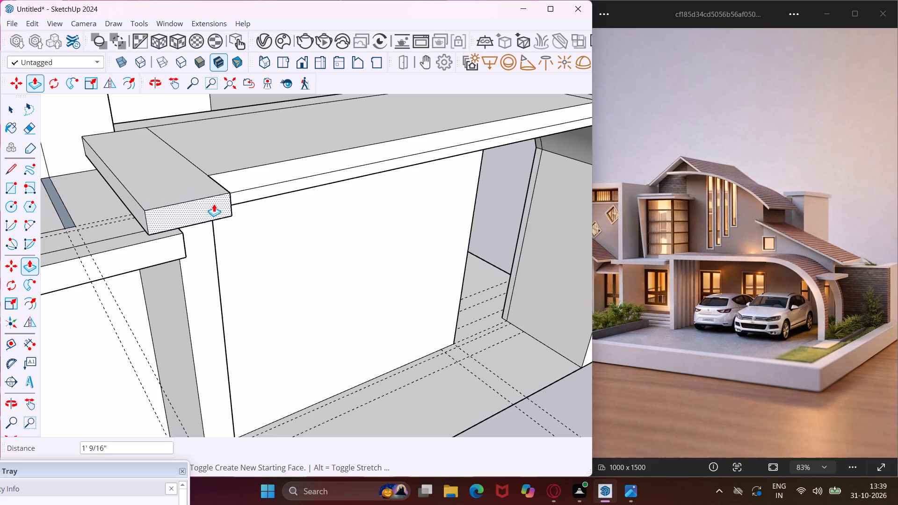
left_click(235, 225)
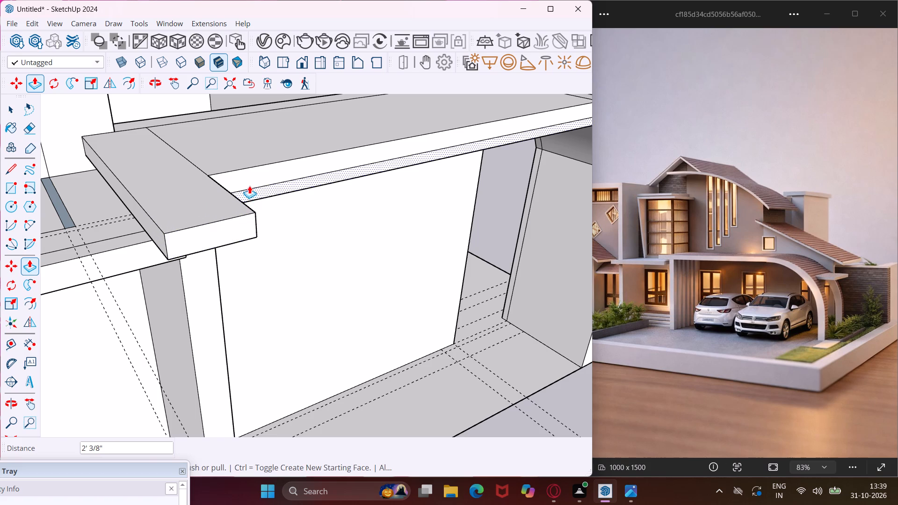
Push/Pull the front faces of the canopy slab and the curved arch forward 2' 3/8", flush with the end strip.
scroll(248, 183, "up", 4)
left_click(248, 181)
left_click(237, 253)
scroll(180, 236, "down", 13)
scroll(485, 170, "up", 9)
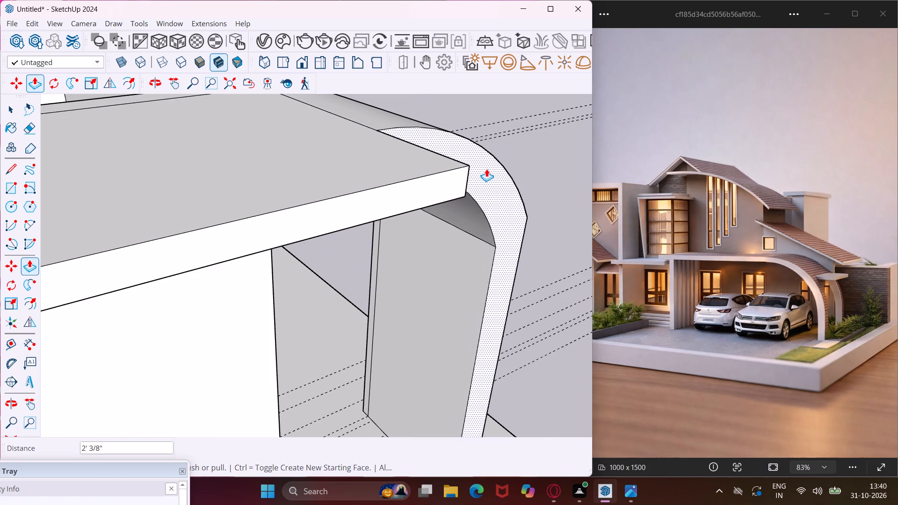
left_click(486, 169)
left_click(450, 191)
Push/Pull the underside of the canopy's forward projection down about 3" to meet the arch's inner edge.
scroll(340, 173, "down", 5)
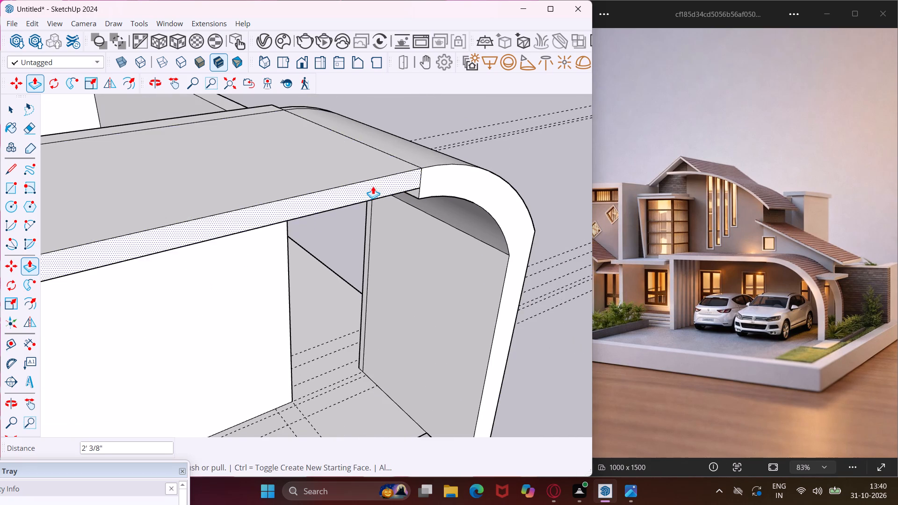
middle_click_drag(373, 186, 427, 87)
scroll(393, 115, "up", 4)
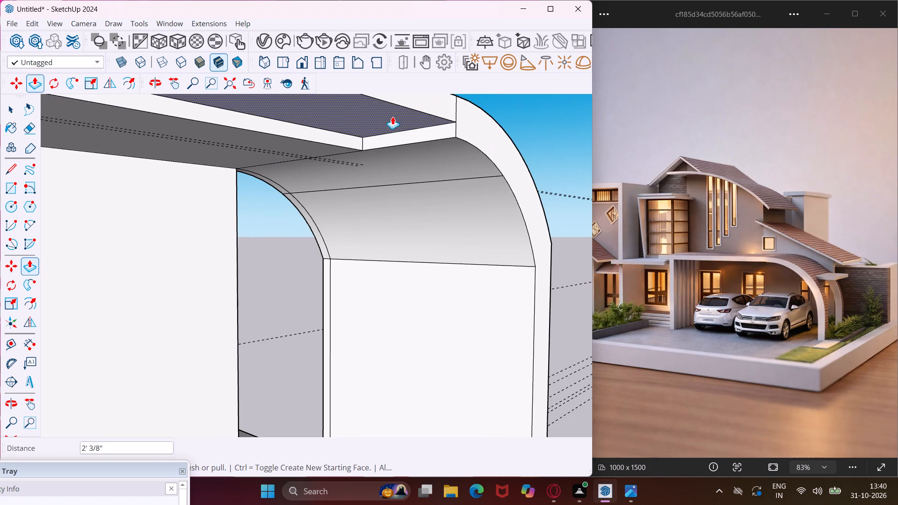
left_click(392, 116)
left_click(453, 144)
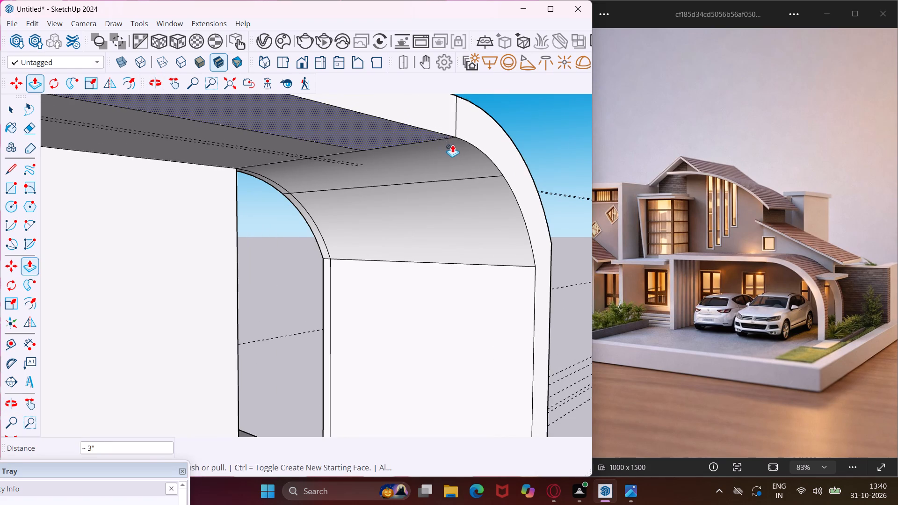
Push/Pull the raised underside section above the supporting wall down about 3", level with the canopy's underside.
scroll(362, 157, "down", 12)
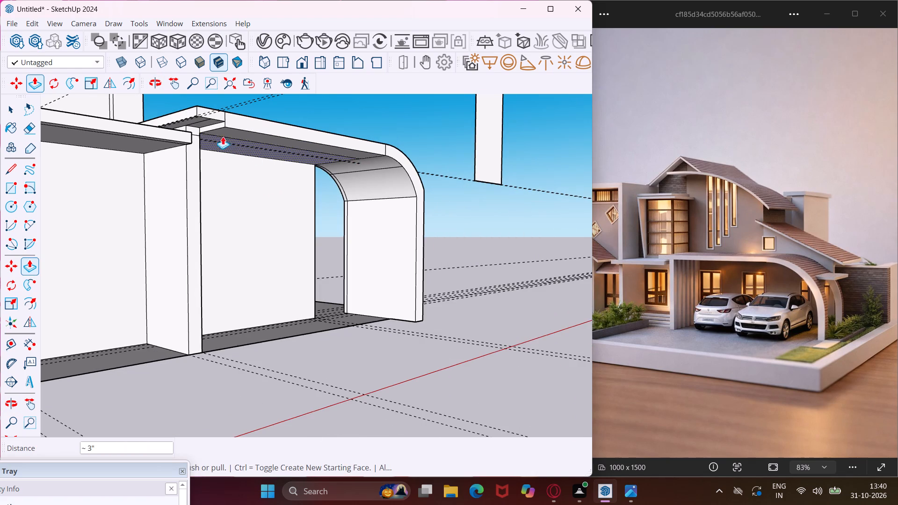
scroll(213, 124, "up", 13)
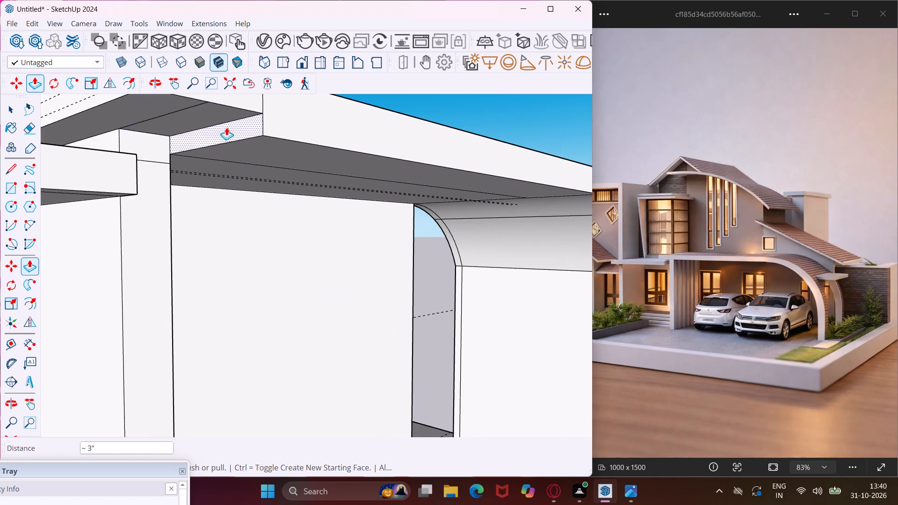
left_click(221, 114)
left_click(268, 134)
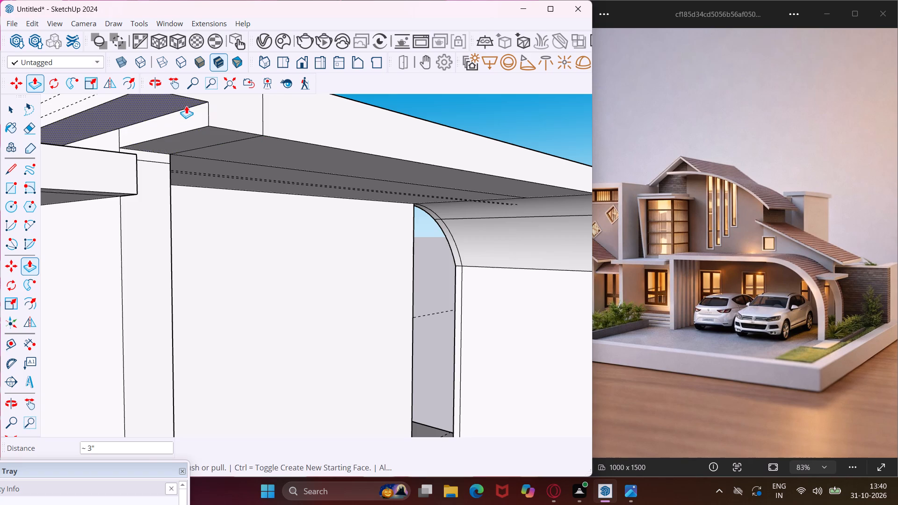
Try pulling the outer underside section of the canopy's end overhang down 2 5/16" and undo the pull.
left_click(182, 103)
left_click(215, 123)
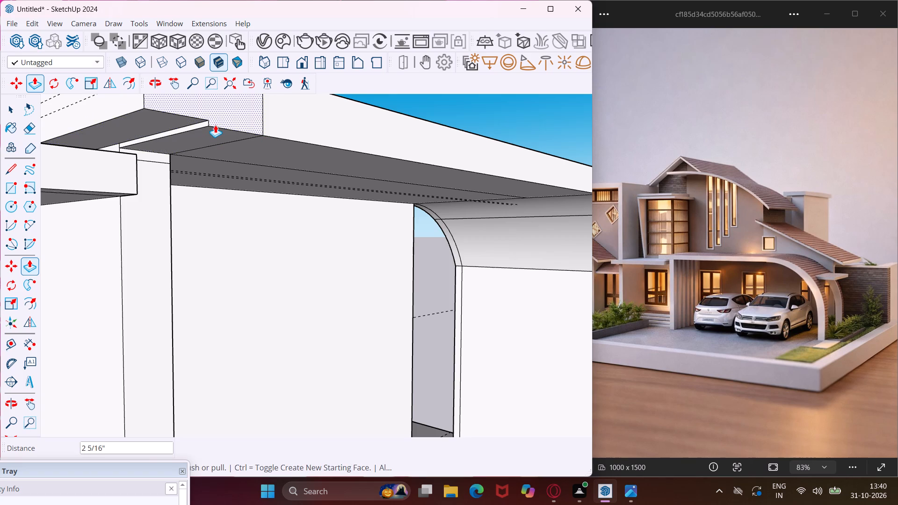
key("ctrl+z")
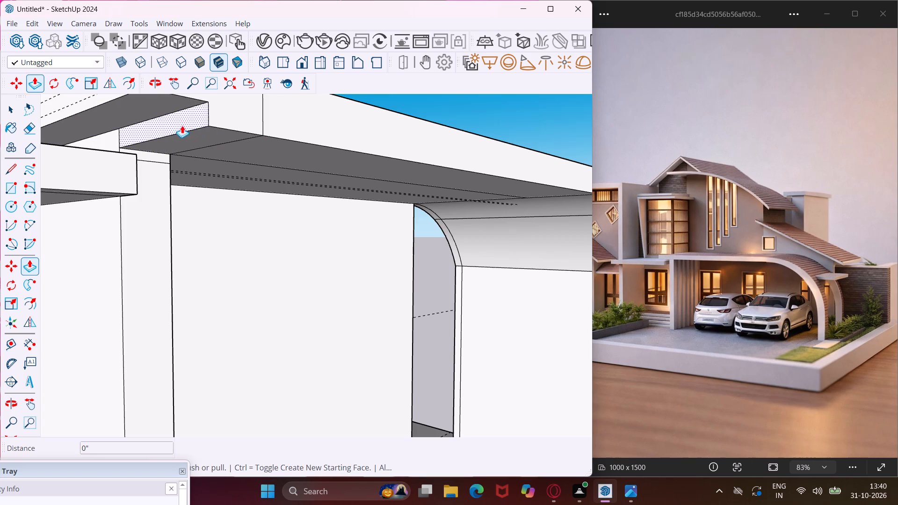
Push/Pull the outer underside section of the end overhang down about 3", flush with the rest of the canopy's underside.
left_click(174, 97)
left_click(213, 128)
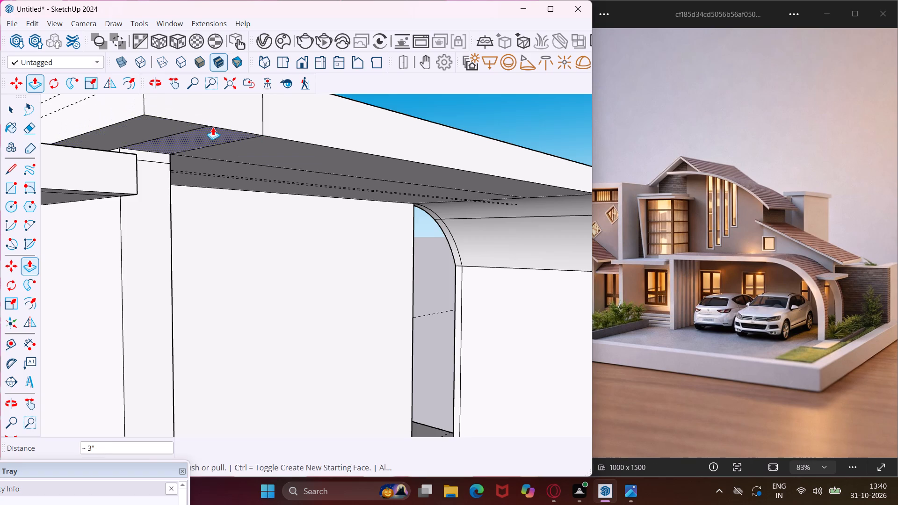
key("Escape")
key("space")
Examine the extended canopy and curved arch from the front, the arch side and below.
scroll(213, 127, "down", 1)
middle_click_drag(213, 127, 197, 161)
scroll(186, 155, "down", 2)
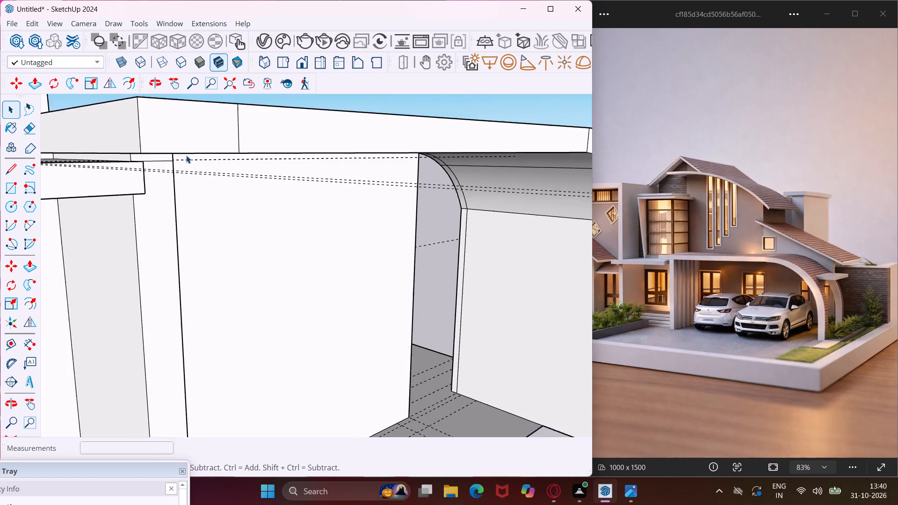
scroll(186, 155, "down", 8)
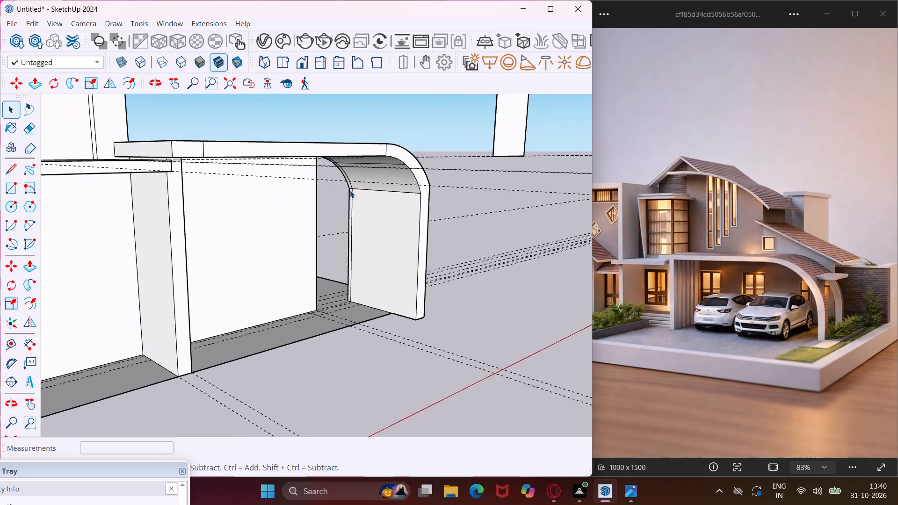
scroll(368, 198, "up", 4)
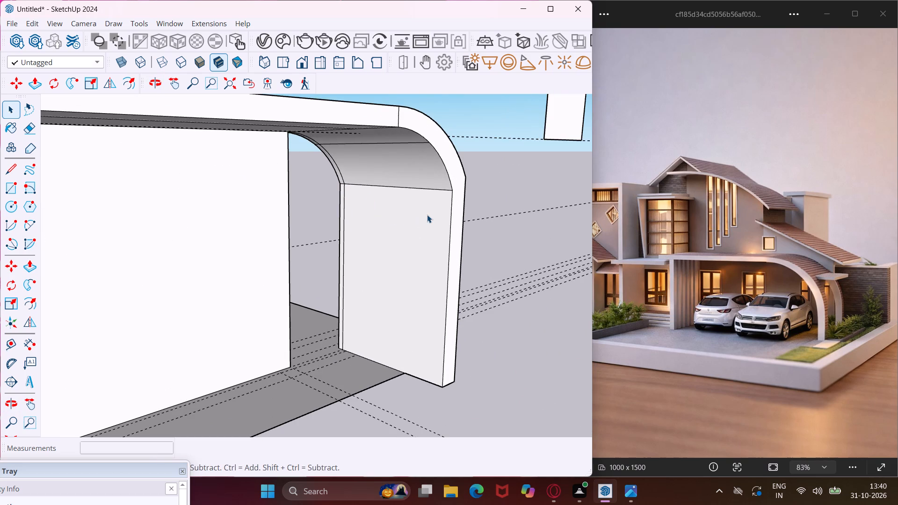
middle_click_drag(427, 215, 154, 246)
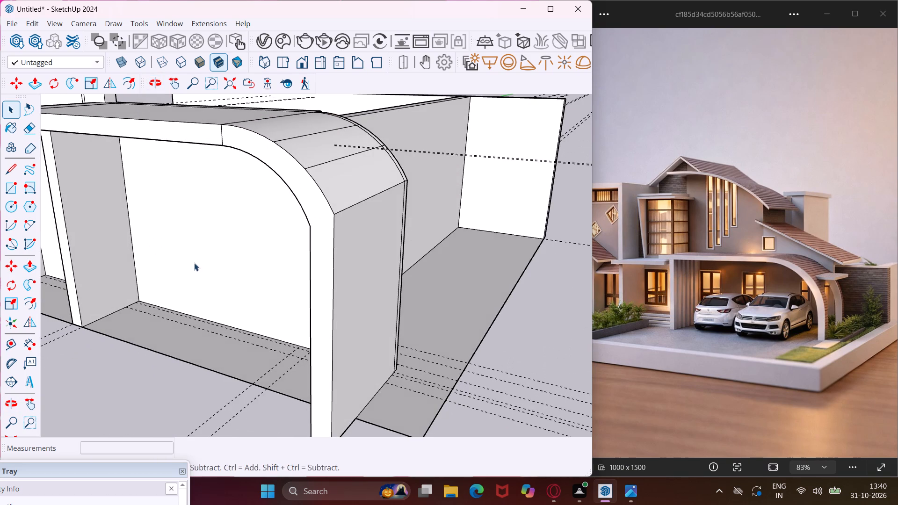
middle_click_drag(195, 263, 284, 117)
scroll(252, 164, "down", 4)
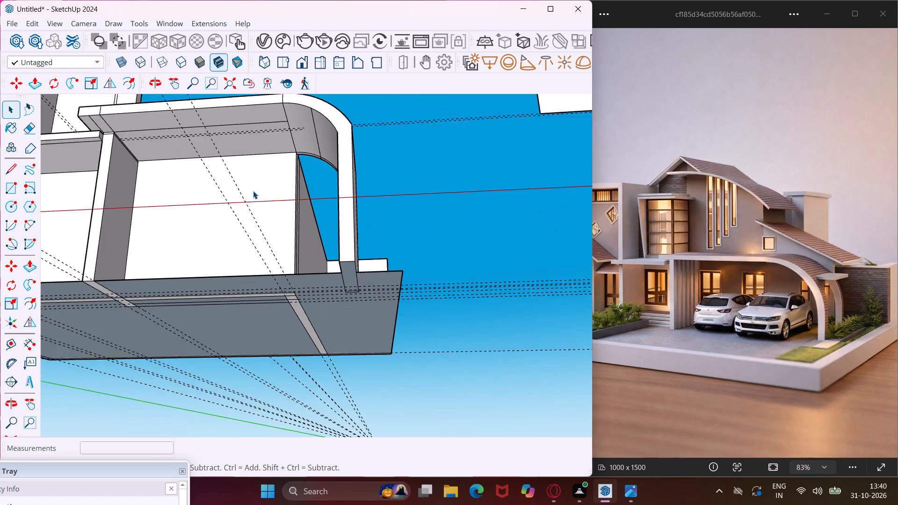
Draw a 40' by 2' vertical rotated rectangle hanging down from the rear bottom edge of the house's ground slab.
scroll(253, 191, "down", 1)
scroll(374, 307, "down", 3)
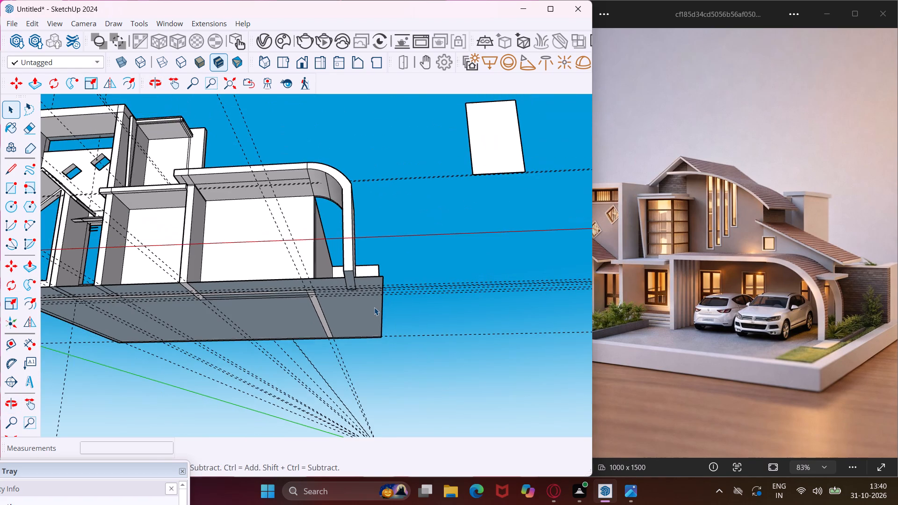
middle_click_drag(374, 307, 62, 276)
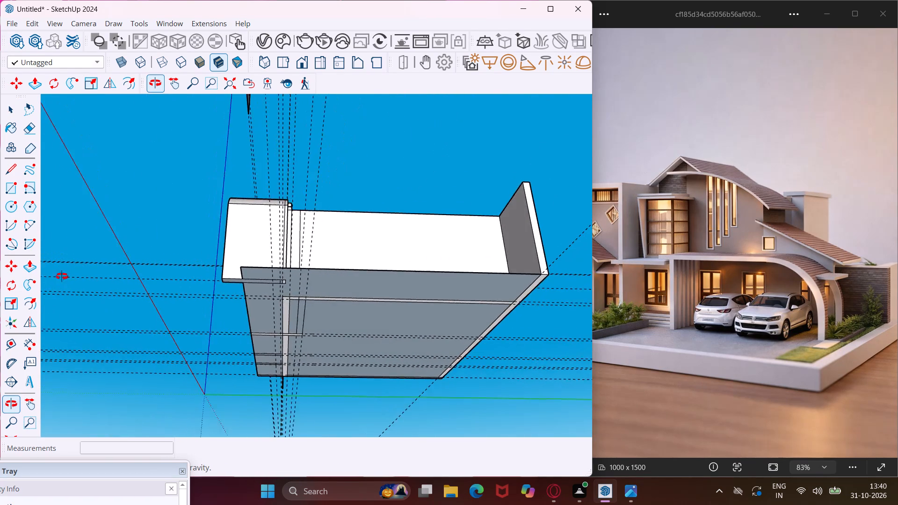
middle_click_drag(62, 276, 52, 276)
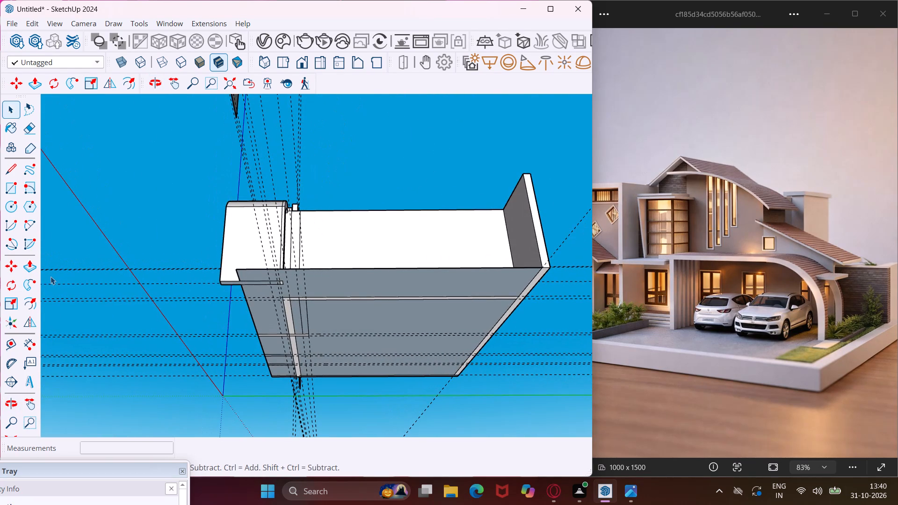
left_click(27, 193)
scroll(449, 381, "up", 8)
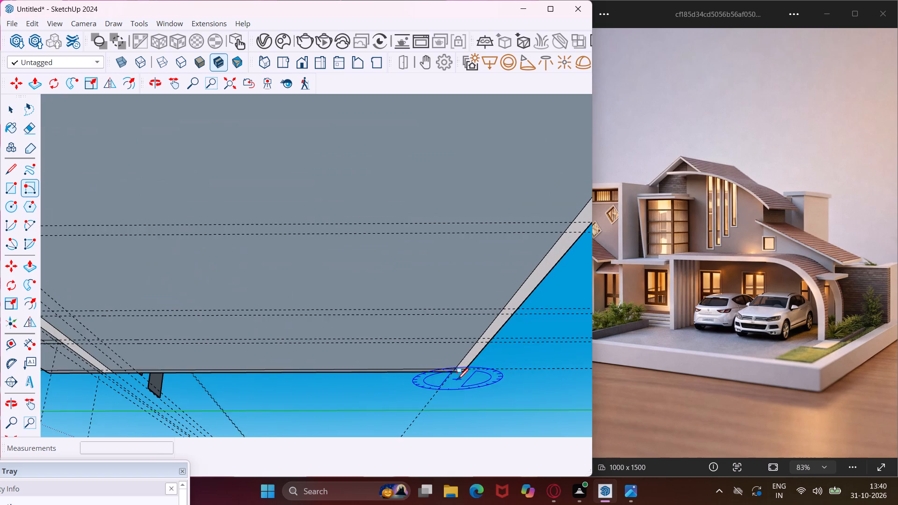
scroll(457, 379, "up", 5)
left_click(465, 371)
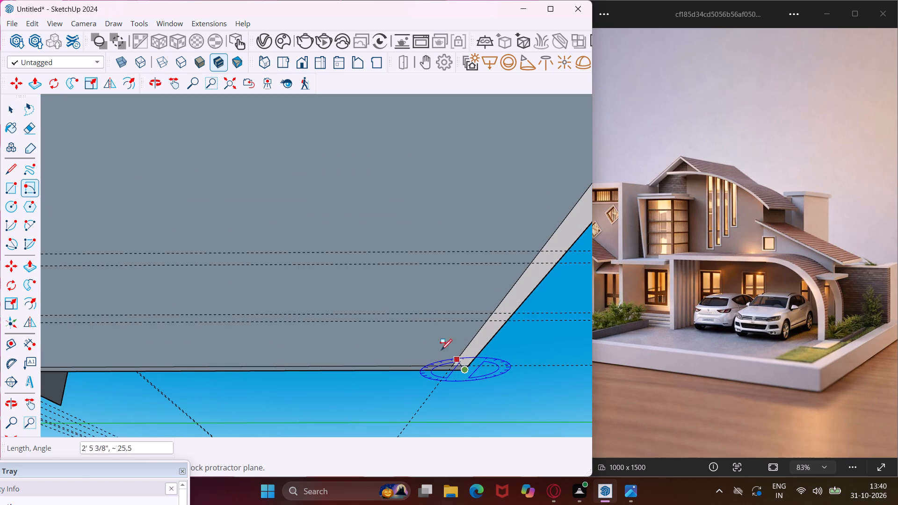
scroll(360, 328, "down", 16)
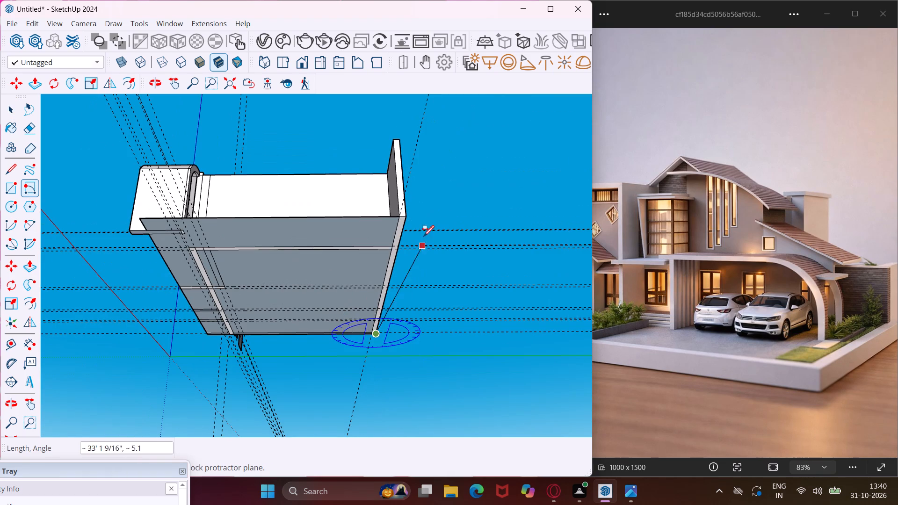
left_click(407, 215)
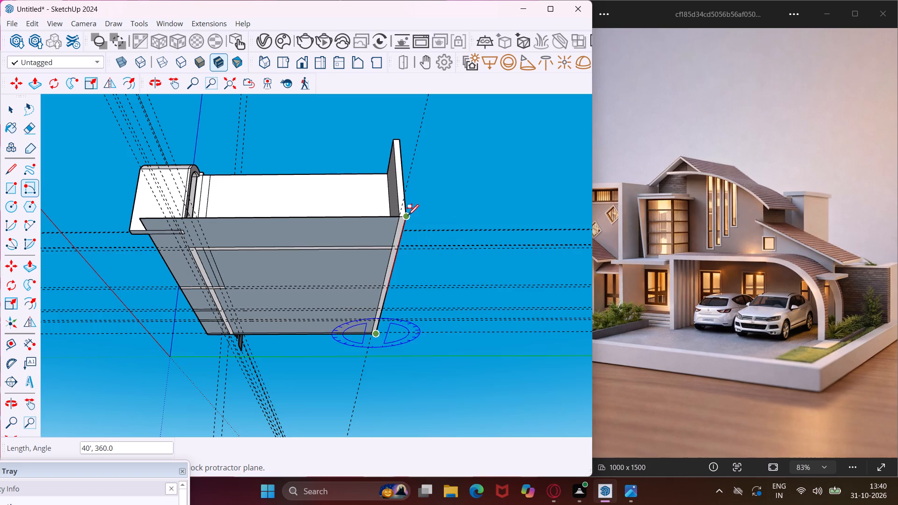
middle_click_drag(407, 215, 422, 280)
scroll(420, 299, "up", 3)
middle_click_drag(420, 299, 419, 326)
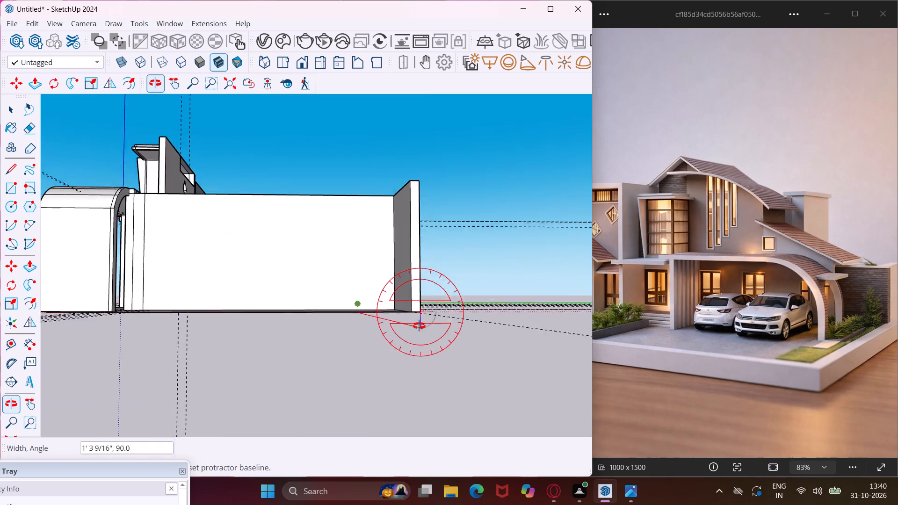
middle_click_drag(419, 326, 419, 331)
scroll(419, 335, "up", 5)
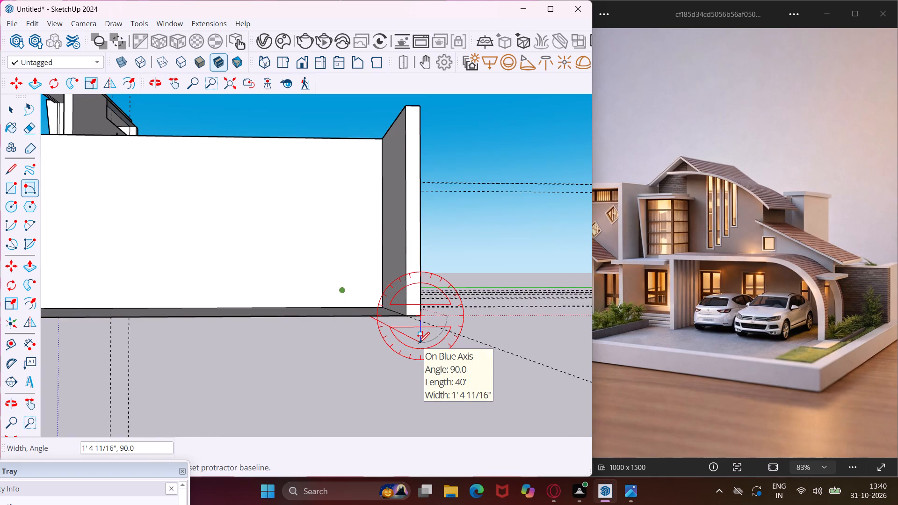
type("2'")
key("Return")
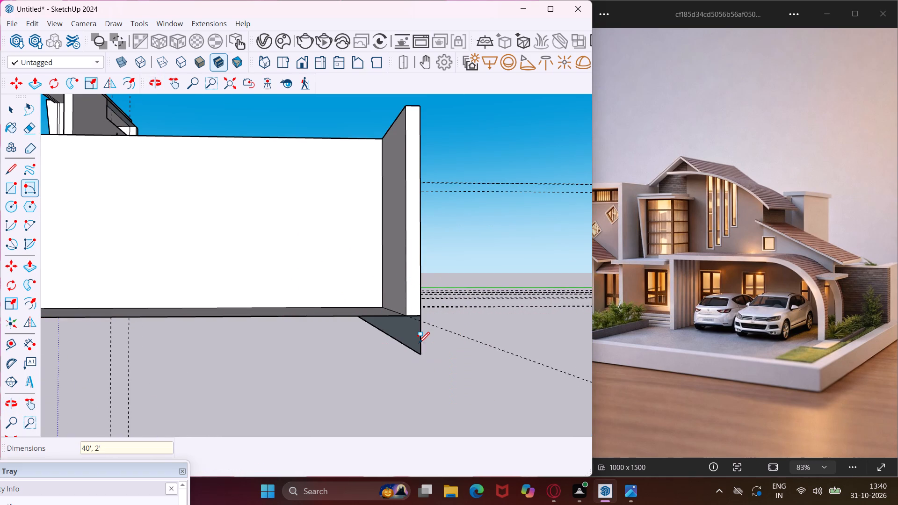
key("Escape")
key("space")
Push/Pull the vertical rectangle about 39' 10" beneath the ground slab to the plot's front edge, forming a thick base.
left_click(417, 330)
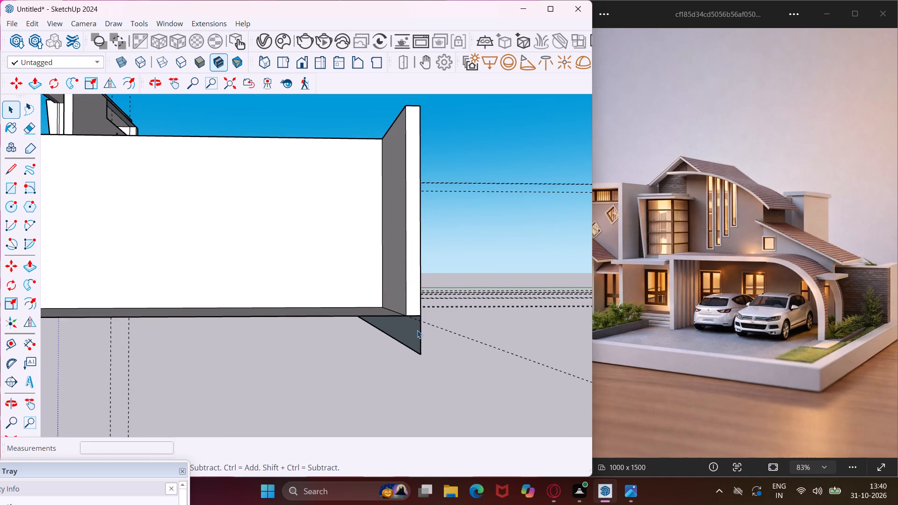
key("p")
left_click(417, 330)
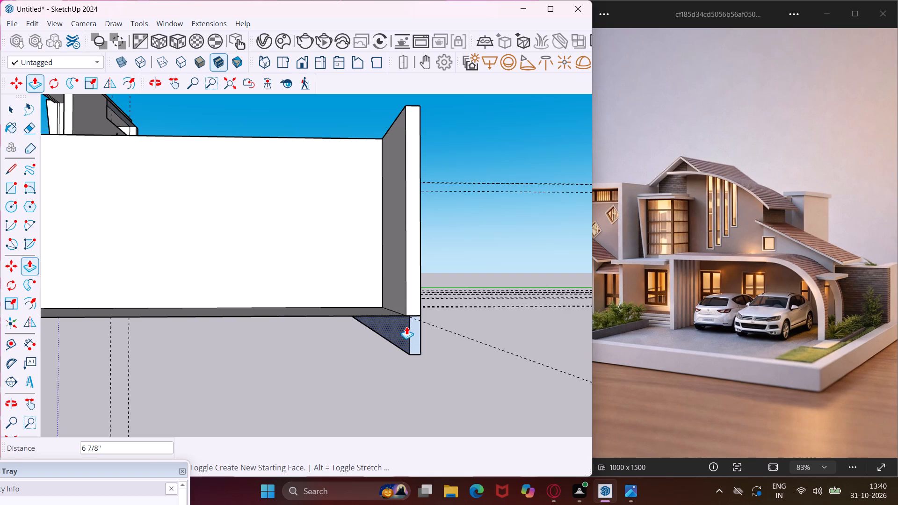
scroll(406, 326, "down", 11)
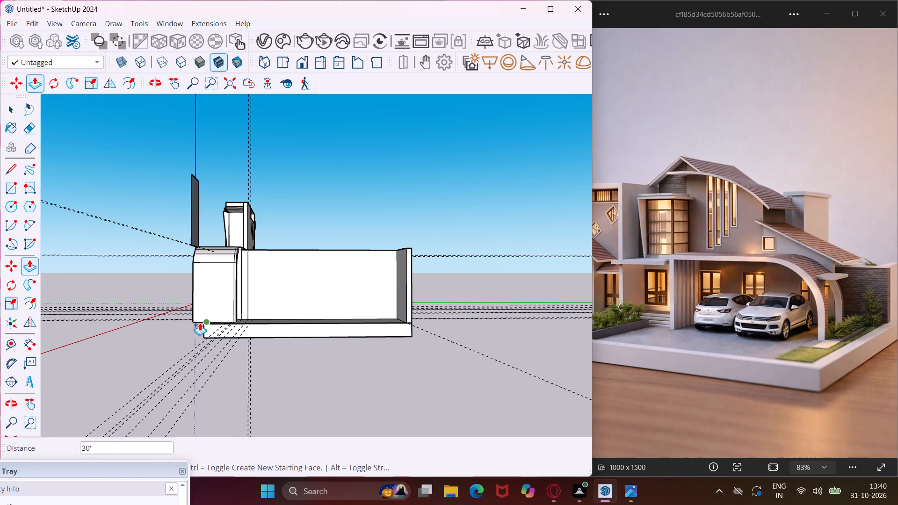
scroll(194, 323, "up", 7)
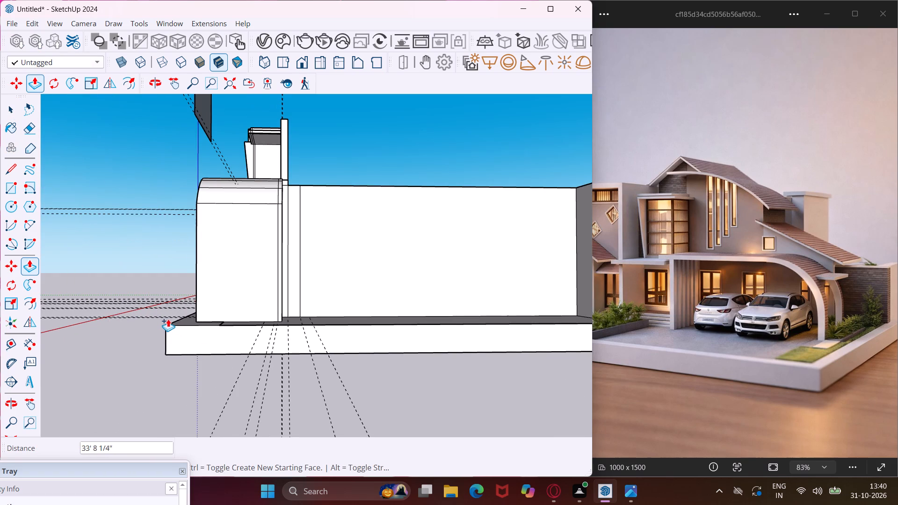
middle_click_drag(167, 319, 290, 350)
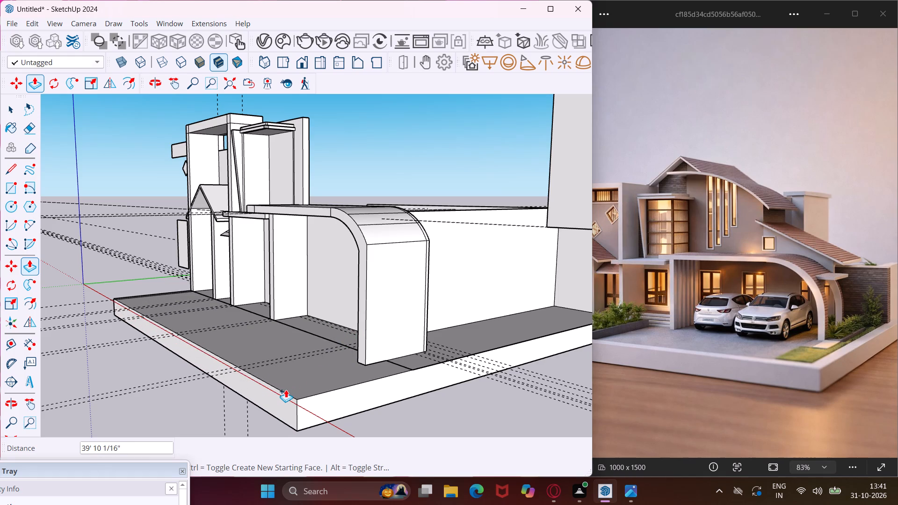
left_click(286, 390)
middle_click_drag(285, 390, 488, 428)
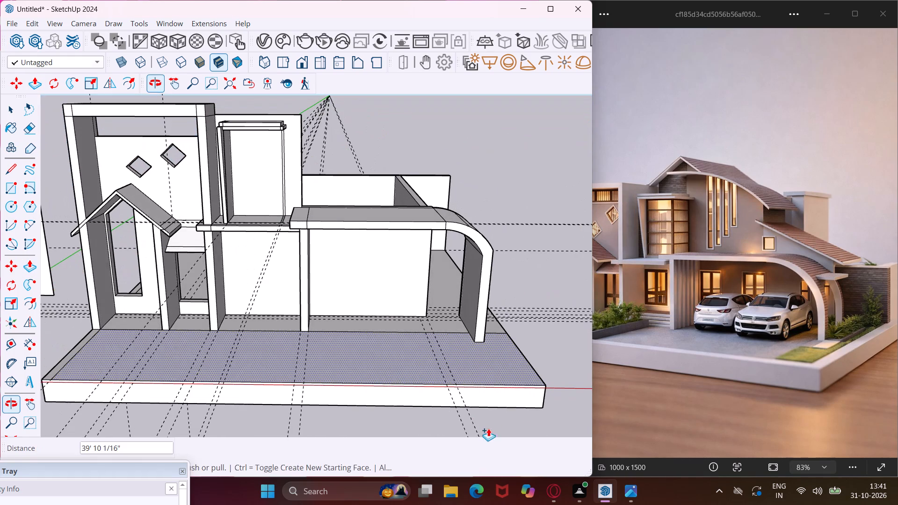
key("Escape")
key("space")
scroll(380, 349, "down", 5)
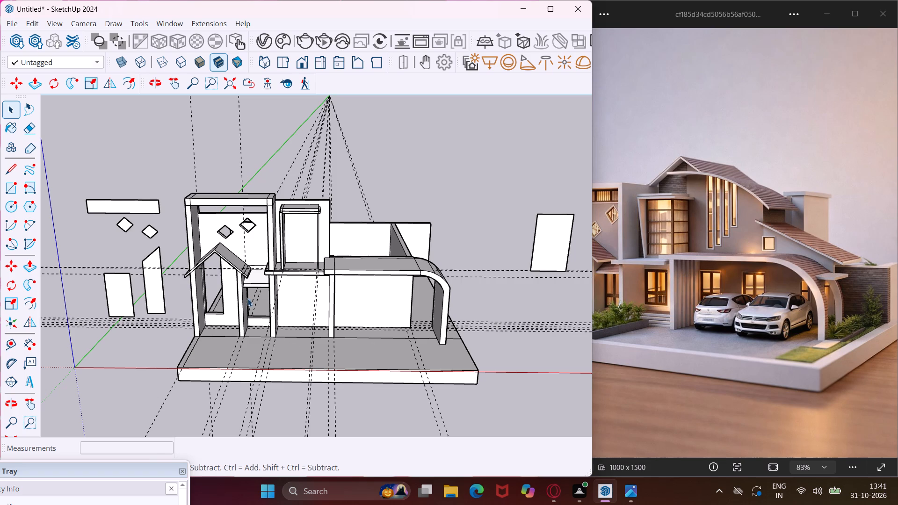
Delete all construction guides from the model.
left_click(36, 27)
left_click(63, 139)
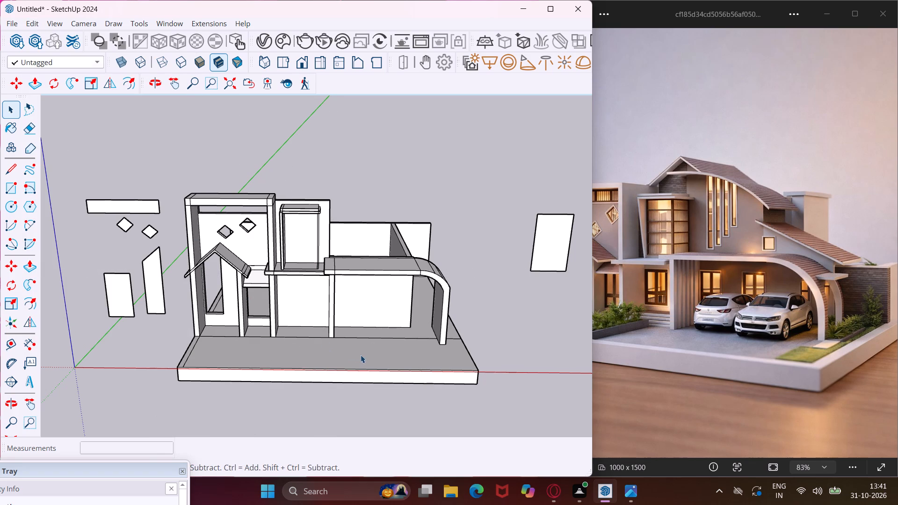
Draw a rectangle about 3' 10" by 8' 10" on the outer face of the arch's leg, from its base to the curve's start.
middle_click_drag(361, 355, 348, 407)
scroll(436, 278, "up", 6)
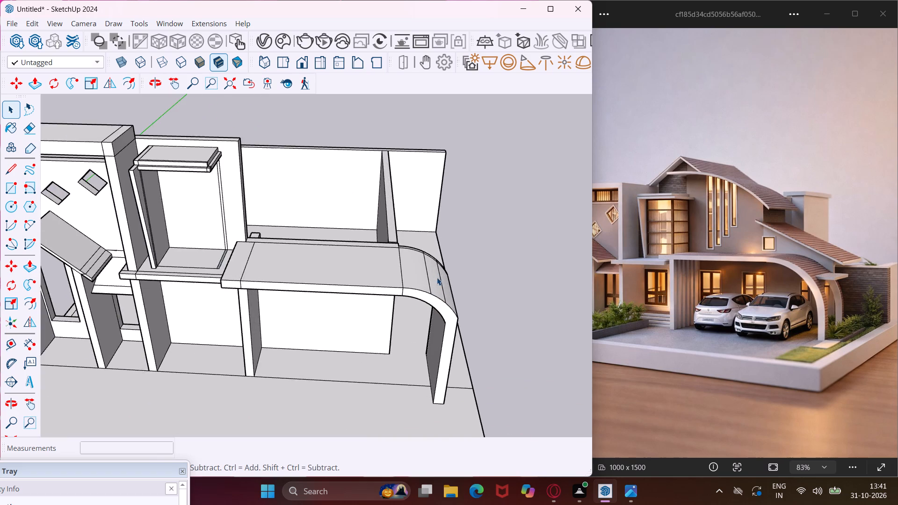
scroll(437, 277, "up", 4)
middle_click_drag(445, 318, 209, 246)
scroll(209, 246, "up", 1)
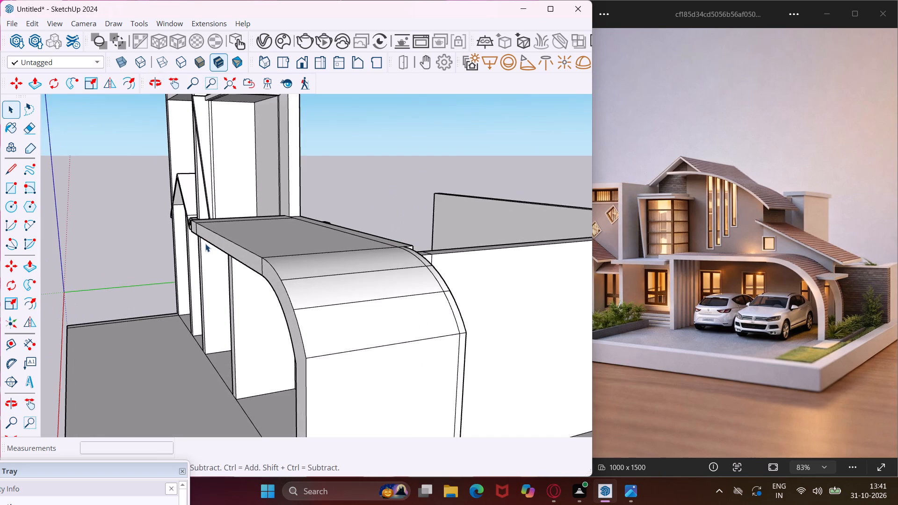
scroll(204, 241, "down", 5)
scroll(282, 329, "up", 5)
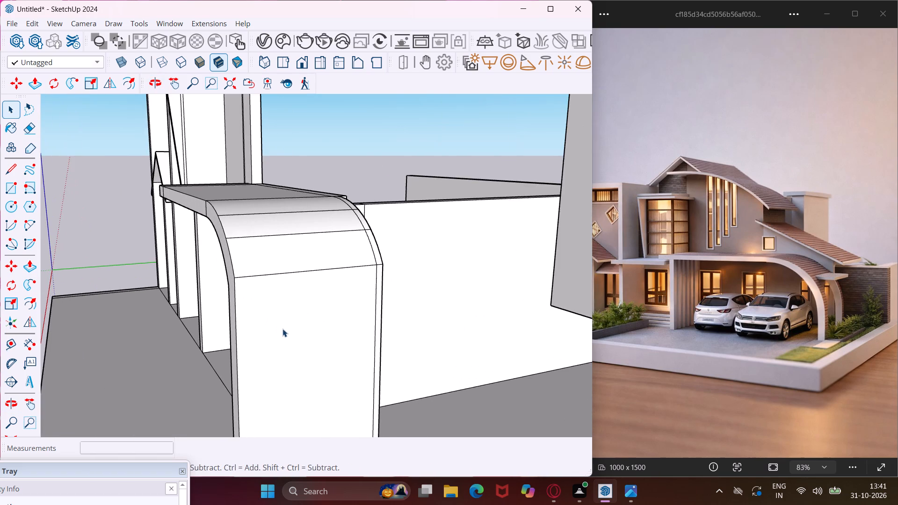
scroll(282, 329, "up", 1)
middle_click_drag(282, 329, 279, 353)
scroll(259, 232, "down", 5)
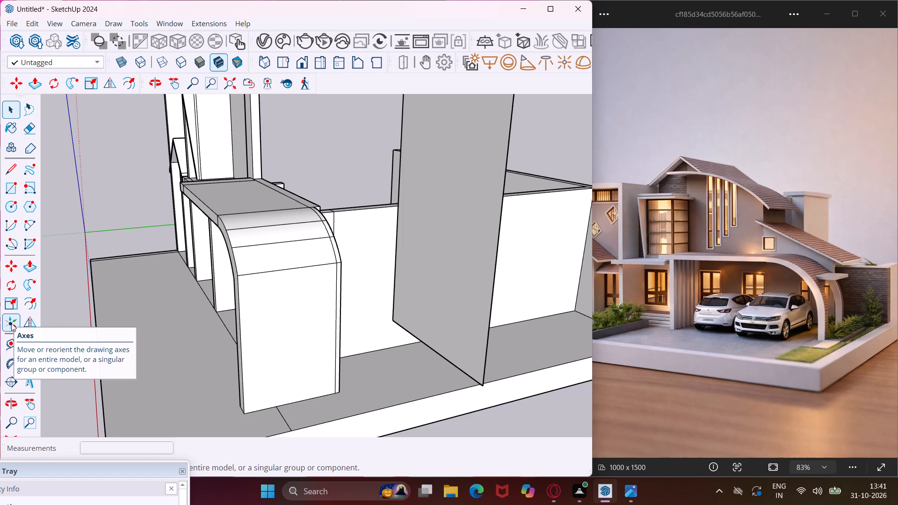
left_click(10, 195)
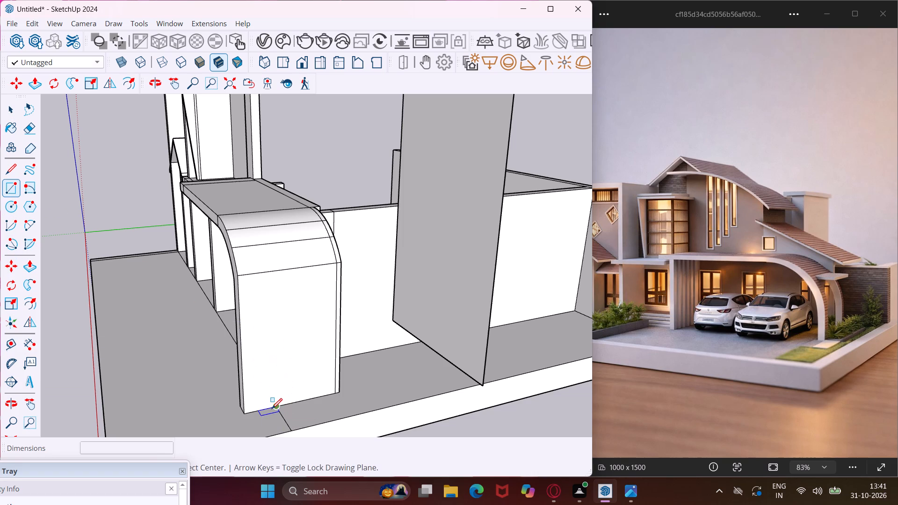
scroll(267, 410, "up", 4)
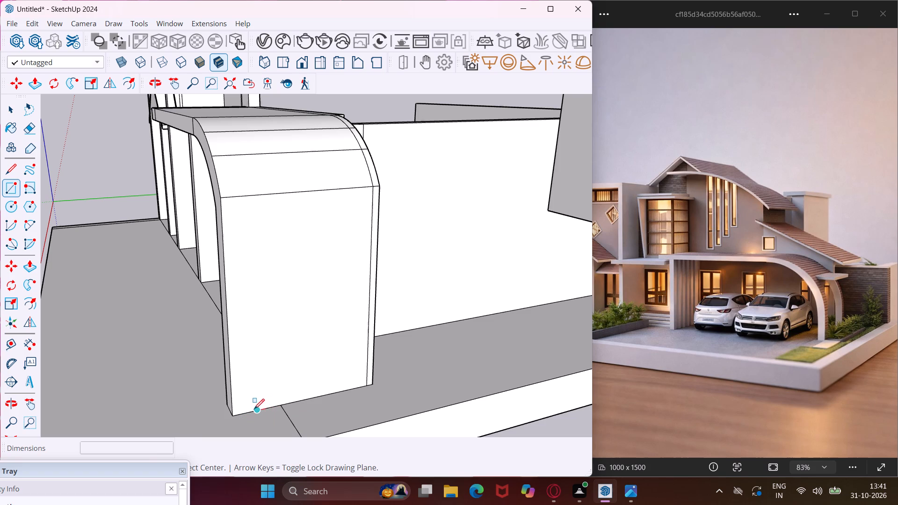
left_click(253, 409)
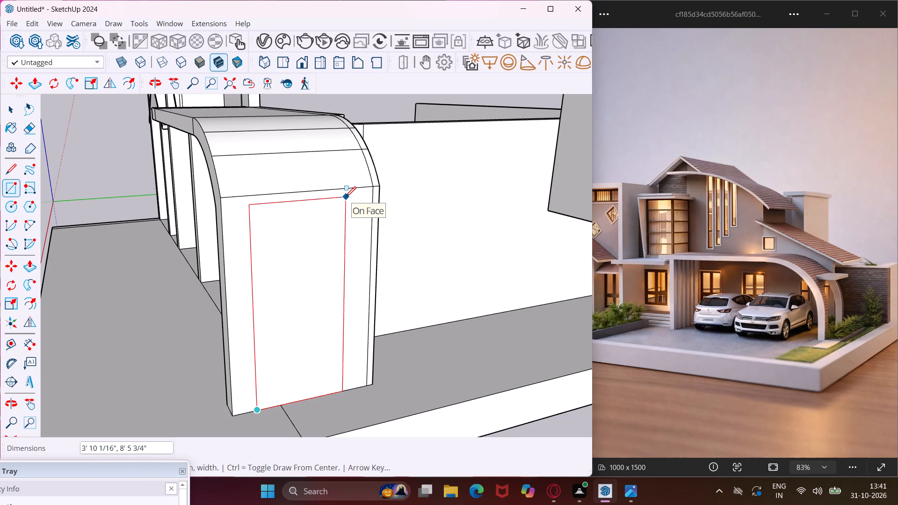
left_click(346, 192)
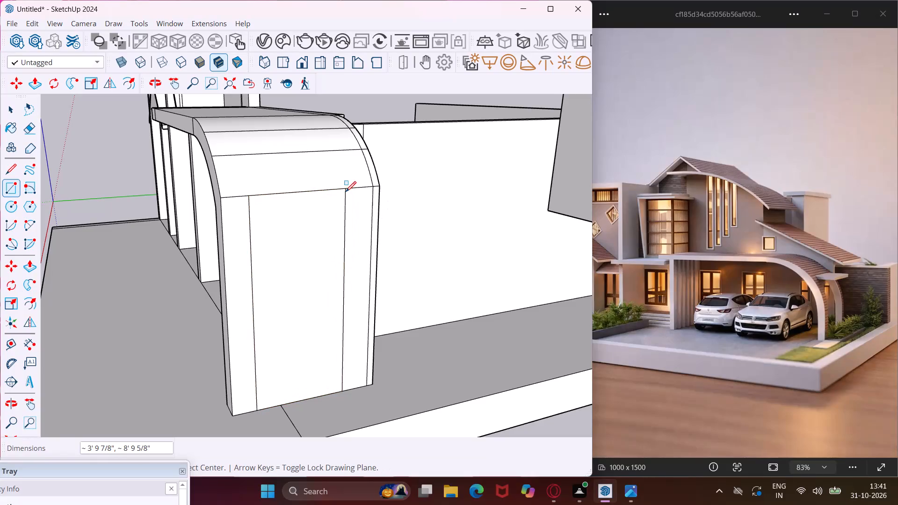
key("Escape")
key("space")
middle_click_drag(345, 191, 366, 248)
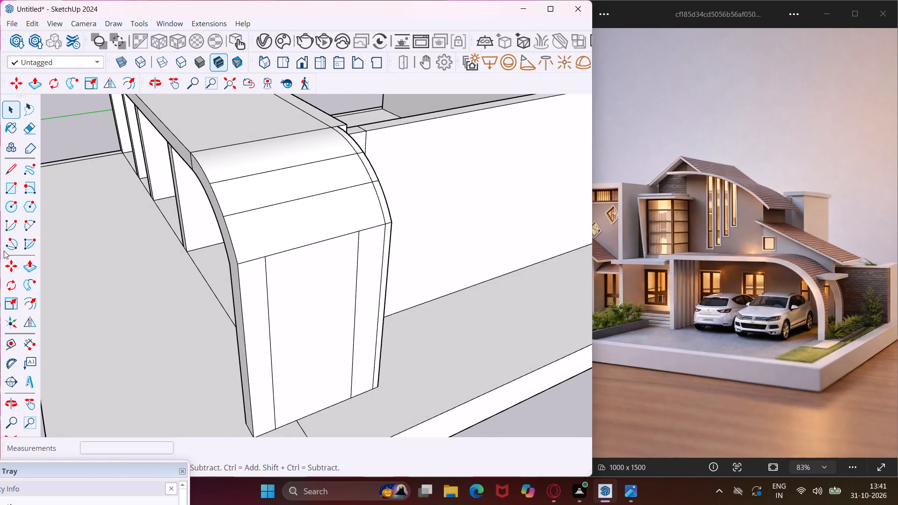
Try to draw a rectangle about 4' by 5" on the arch's lowest curved segment, starting from the segment's upper edge.
left_click(7, 195)
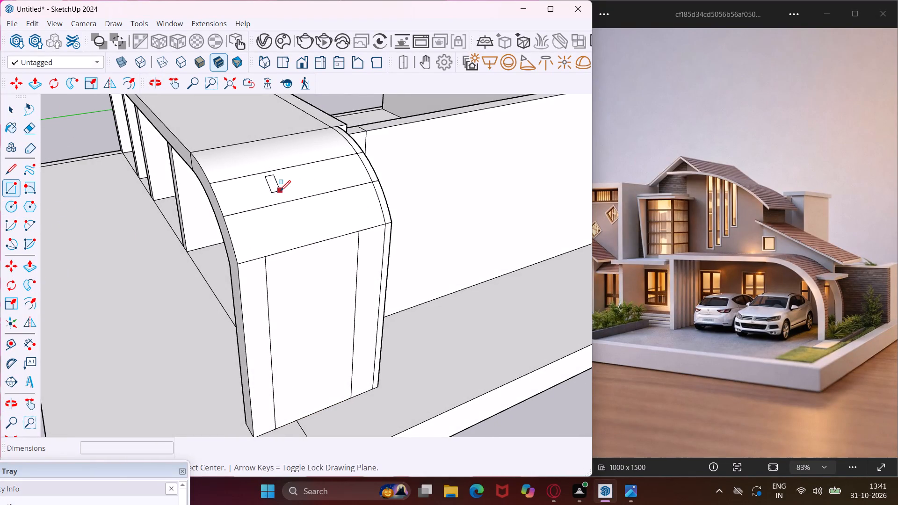
scroll(280, 191, "up", 3)
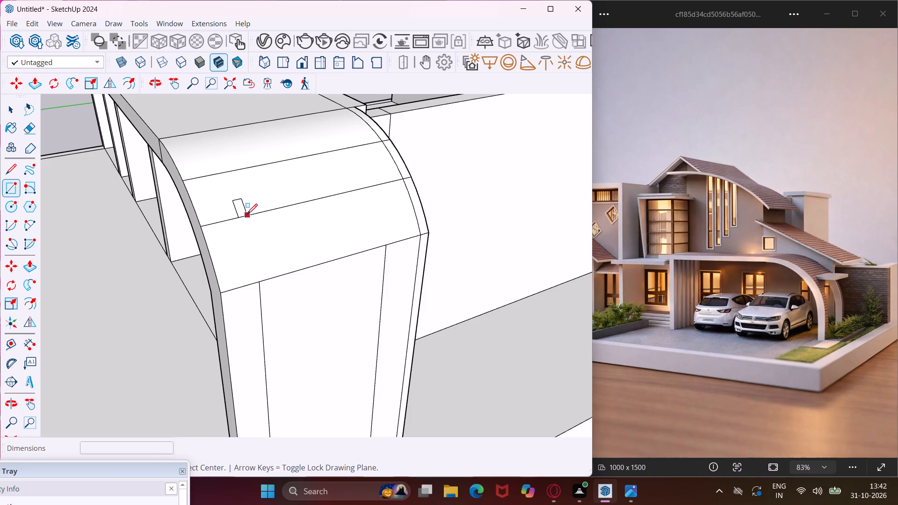
left_click(242, 216)
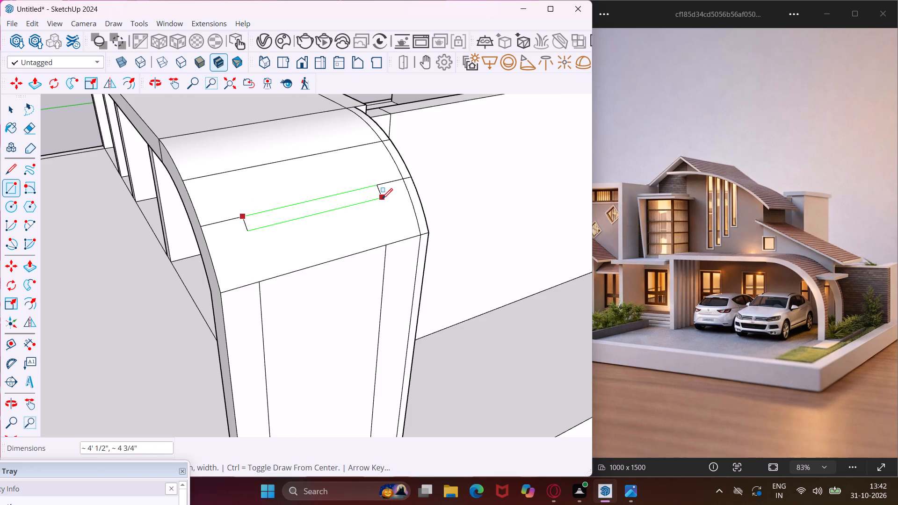
left_click(382, 199)
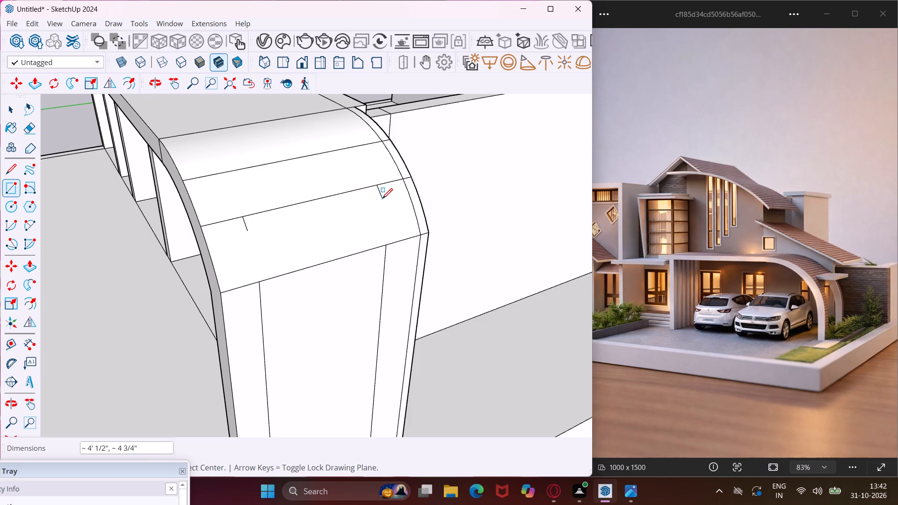
scroll(382, 199, "up", 4)
key("Escape")
key("space")
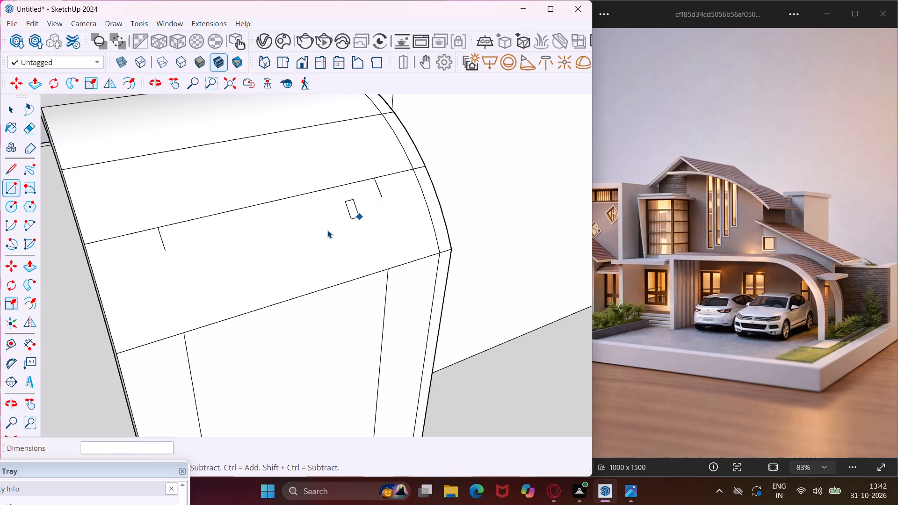
Draw a line about 4' long joining the free ends of the two short edges on the arch's lowest curved segment, closing a narrow strip.
middle_click_drag(68, 271, 335, 221)
scroll(268, 226, "up", 1)
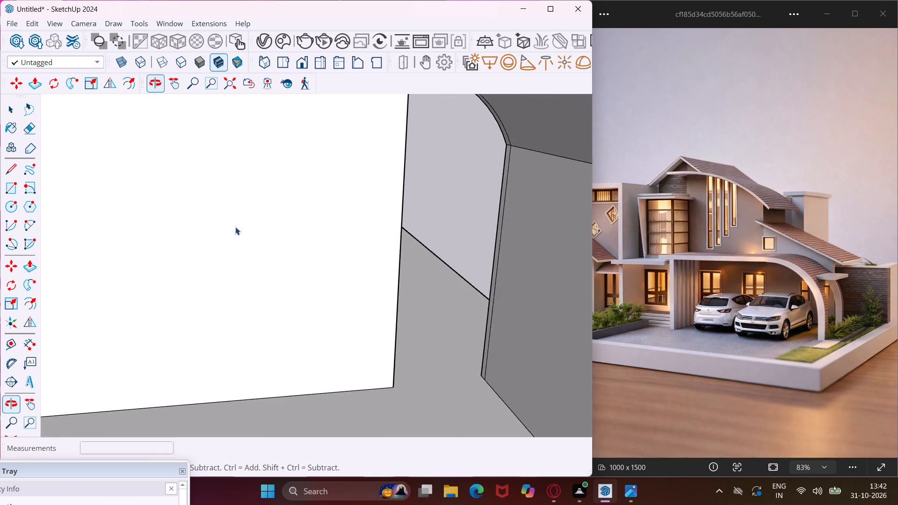
scroll(203, 231, "down", 5)
middle_click_drag(429, 175, 302, 246)
scroll(451, 202, "up", 5)
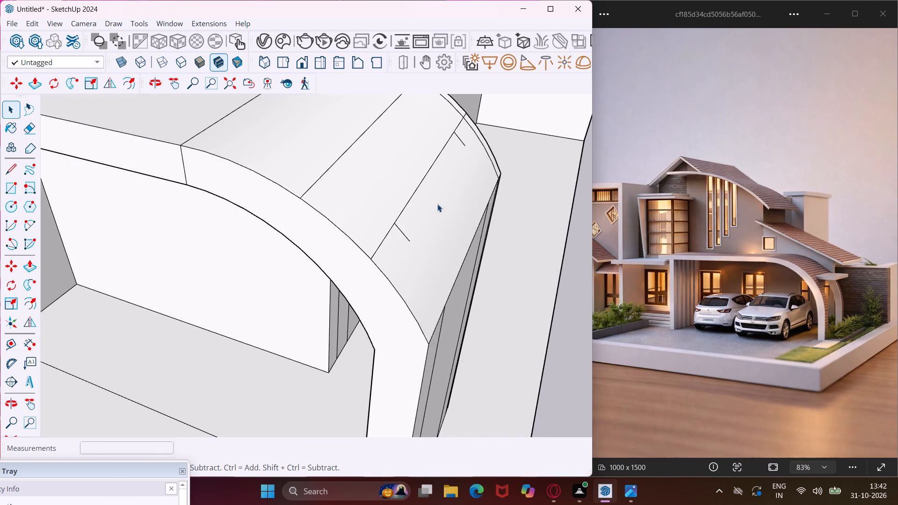
left_click(420, 204)
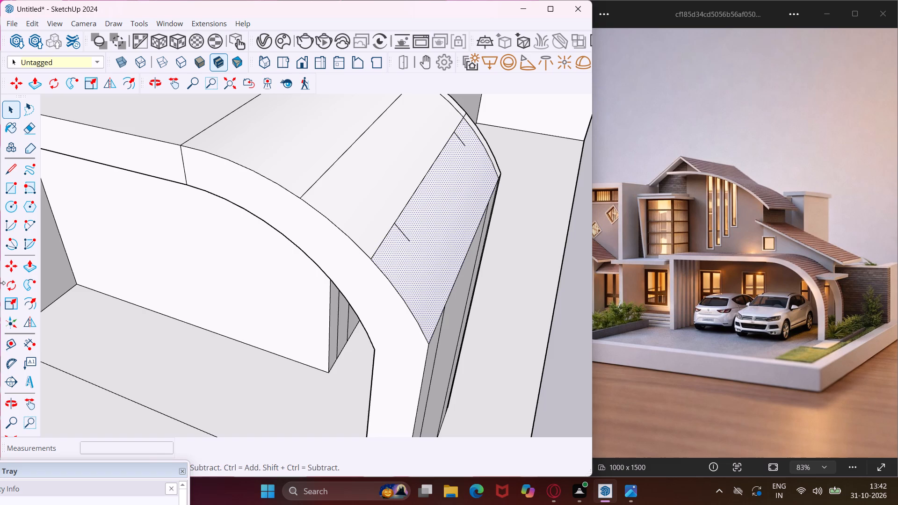
left_click(14, 168)
scroll(333, 243, "up", 5)
left_click(449, 242)
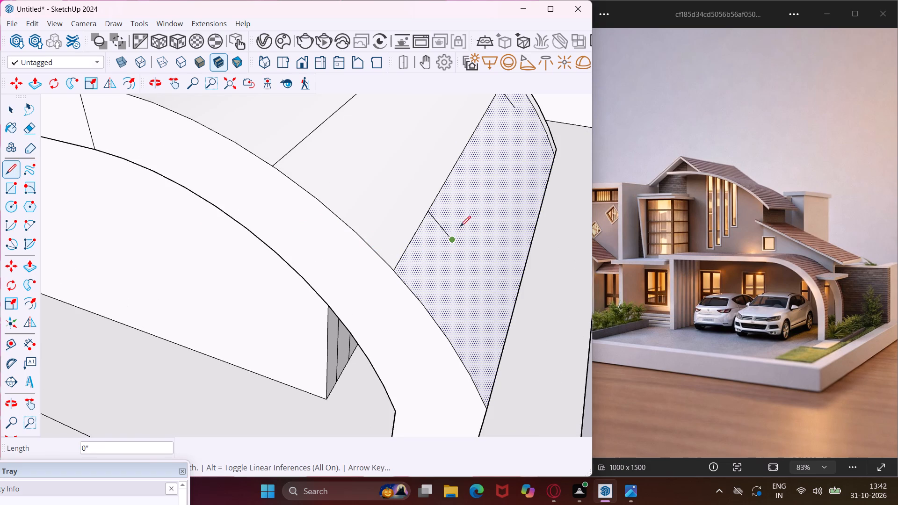
left_click(512, 109)
key("Escape")
key("space")
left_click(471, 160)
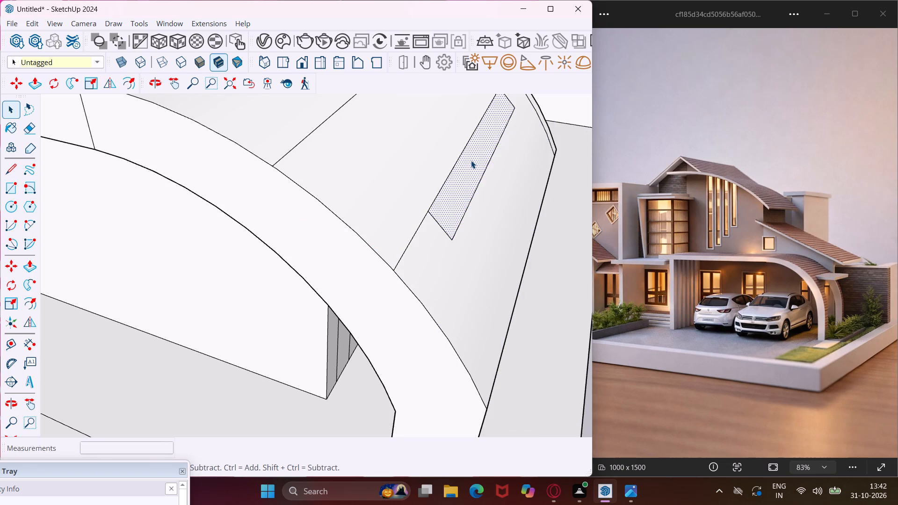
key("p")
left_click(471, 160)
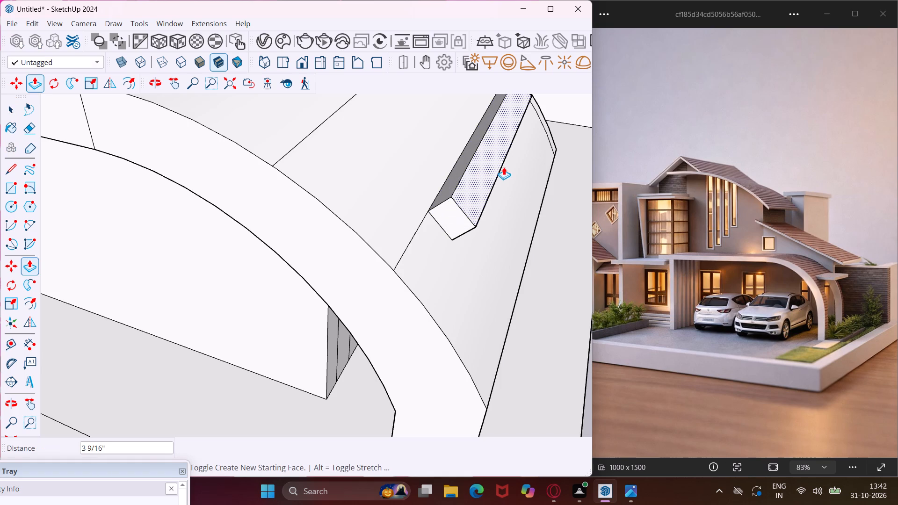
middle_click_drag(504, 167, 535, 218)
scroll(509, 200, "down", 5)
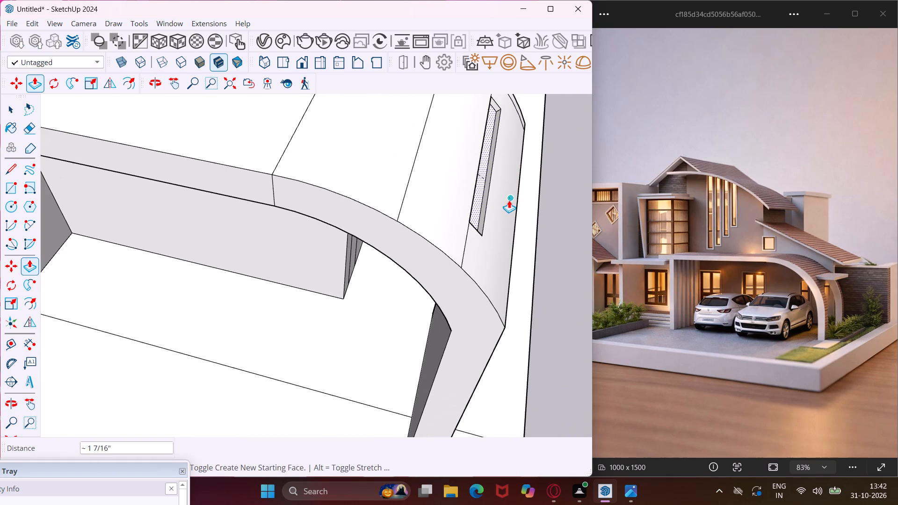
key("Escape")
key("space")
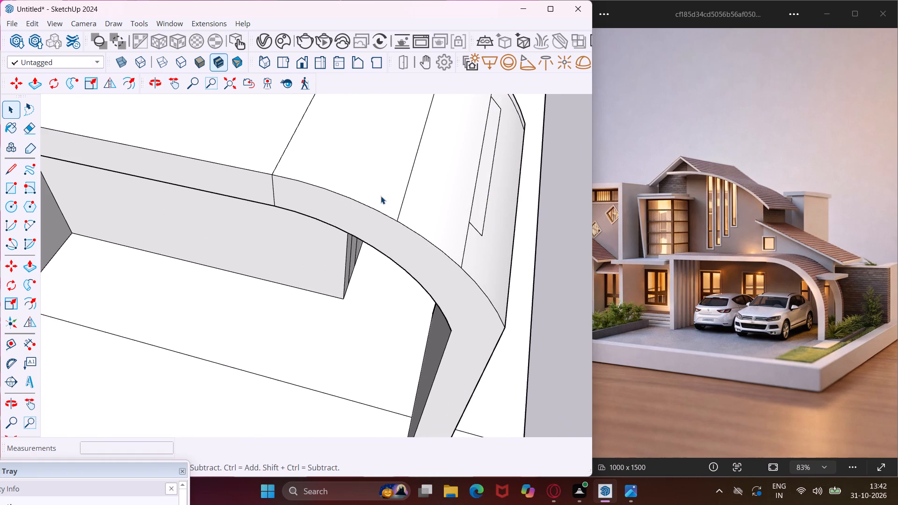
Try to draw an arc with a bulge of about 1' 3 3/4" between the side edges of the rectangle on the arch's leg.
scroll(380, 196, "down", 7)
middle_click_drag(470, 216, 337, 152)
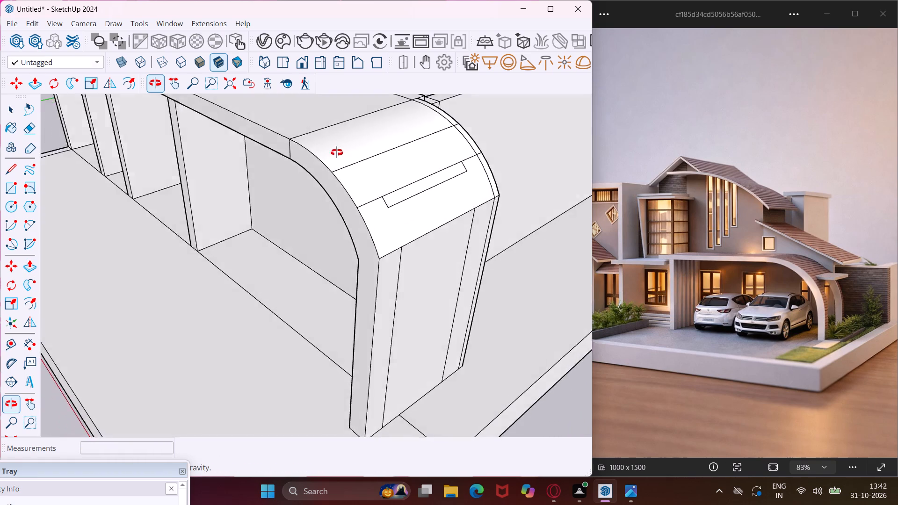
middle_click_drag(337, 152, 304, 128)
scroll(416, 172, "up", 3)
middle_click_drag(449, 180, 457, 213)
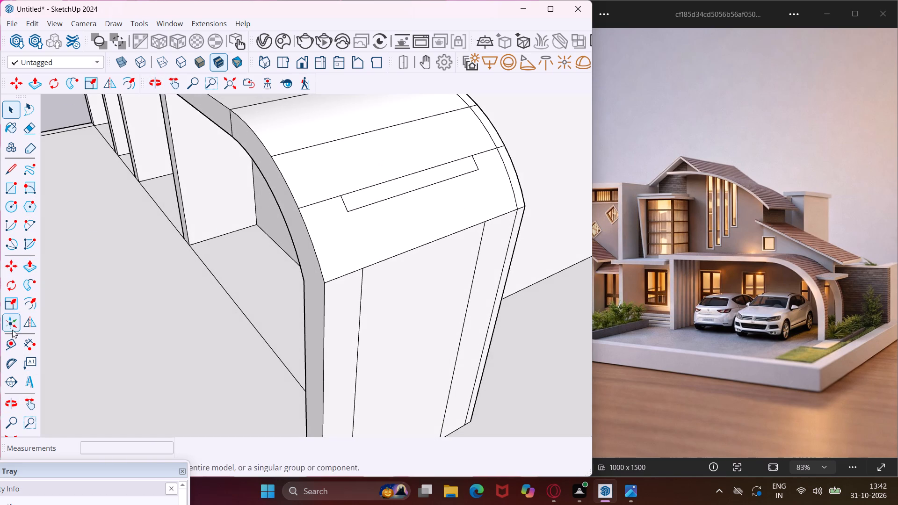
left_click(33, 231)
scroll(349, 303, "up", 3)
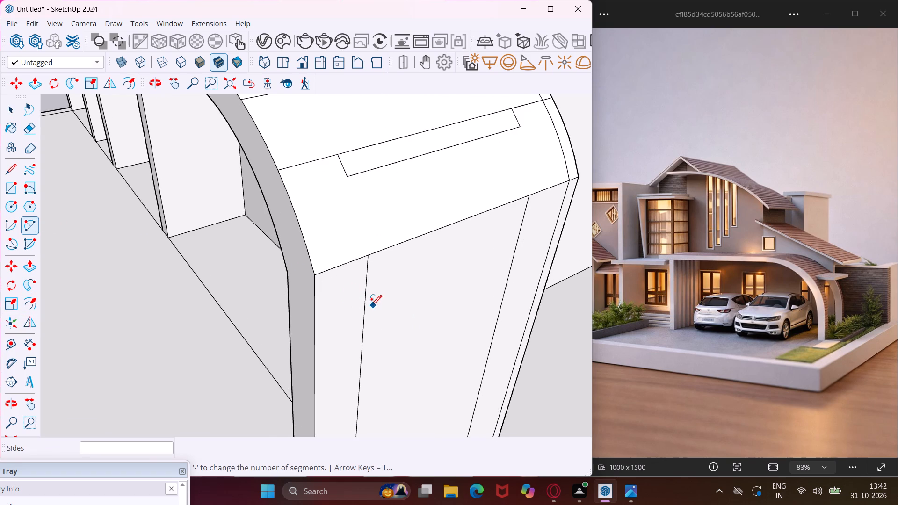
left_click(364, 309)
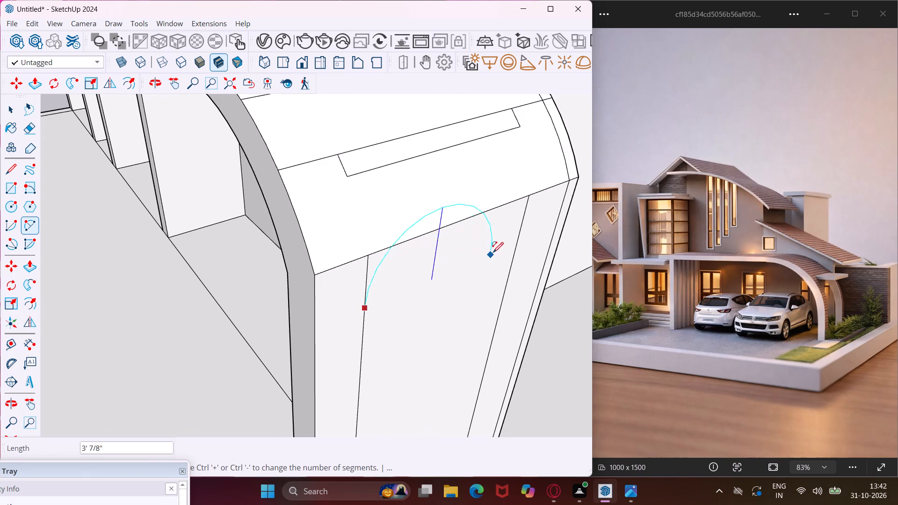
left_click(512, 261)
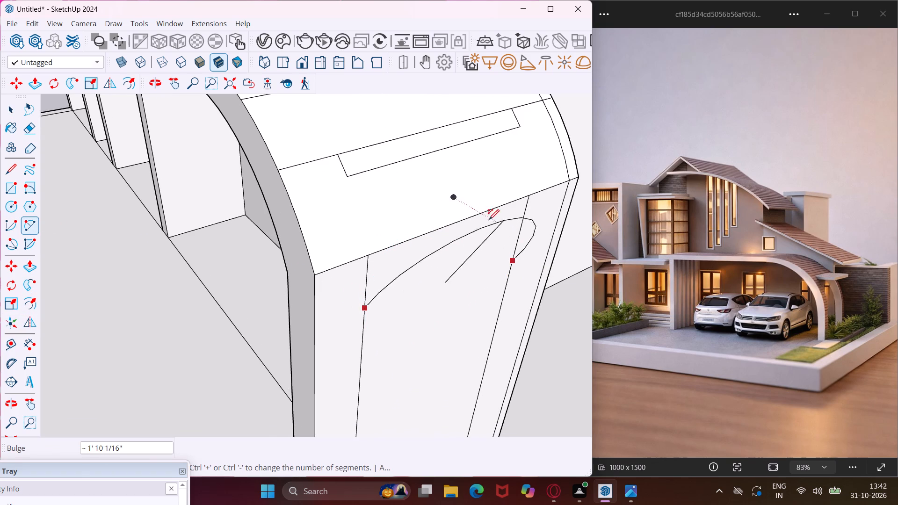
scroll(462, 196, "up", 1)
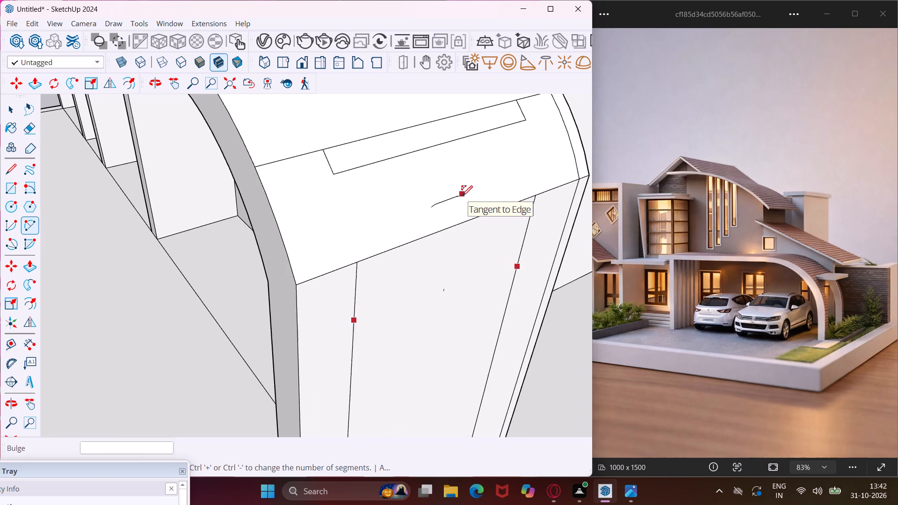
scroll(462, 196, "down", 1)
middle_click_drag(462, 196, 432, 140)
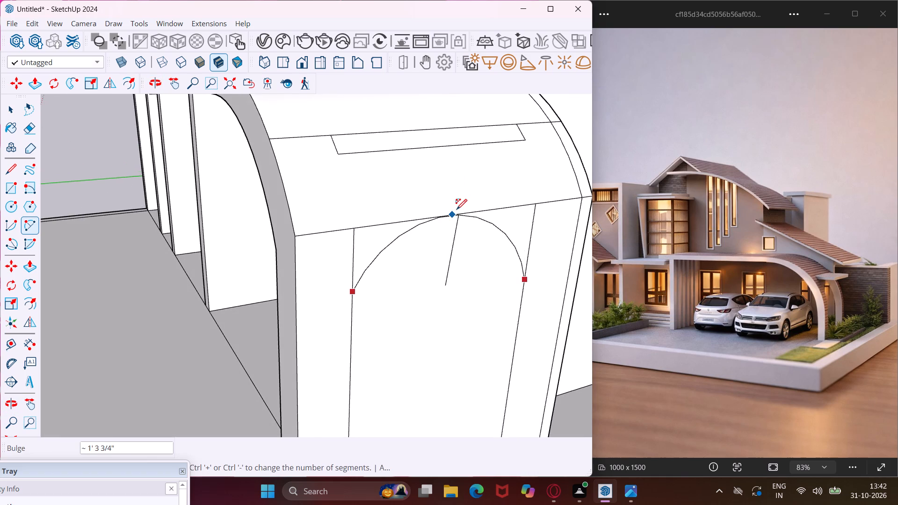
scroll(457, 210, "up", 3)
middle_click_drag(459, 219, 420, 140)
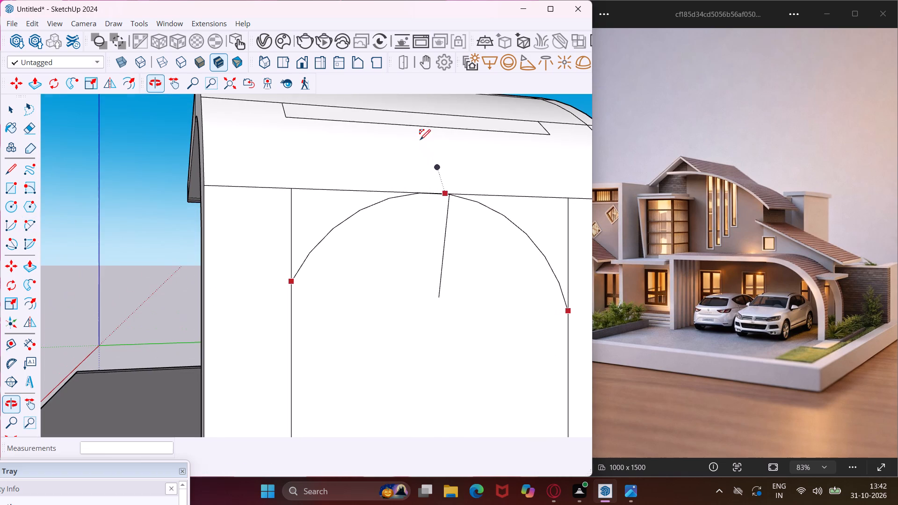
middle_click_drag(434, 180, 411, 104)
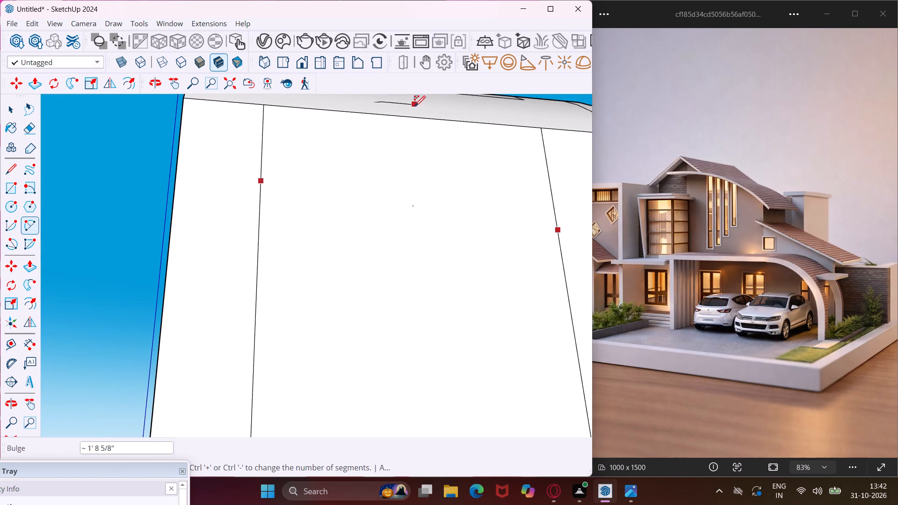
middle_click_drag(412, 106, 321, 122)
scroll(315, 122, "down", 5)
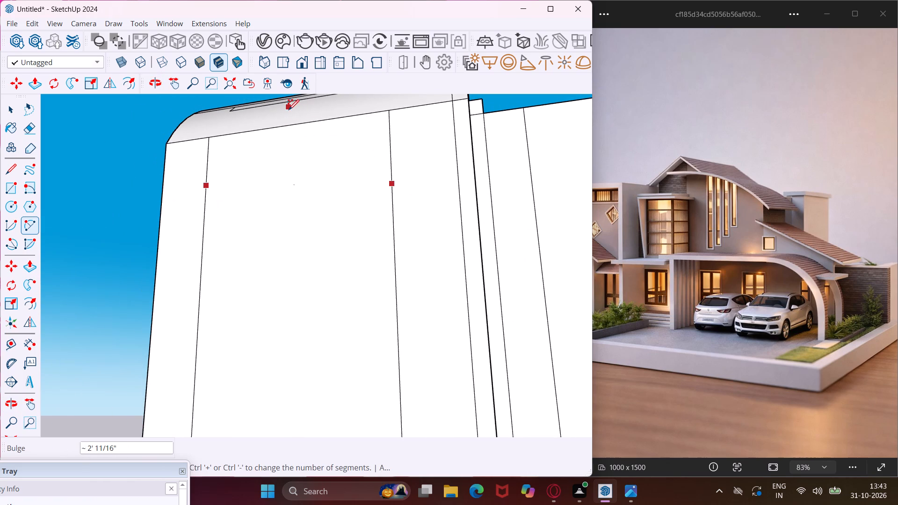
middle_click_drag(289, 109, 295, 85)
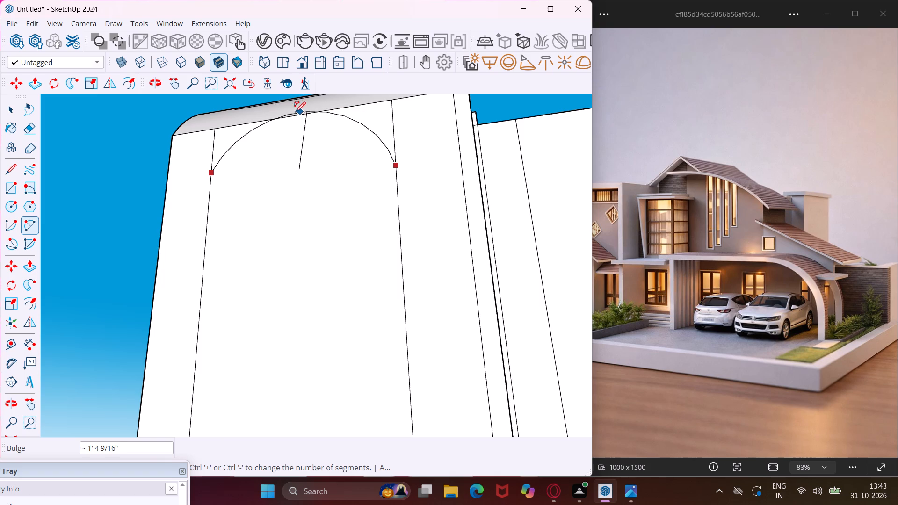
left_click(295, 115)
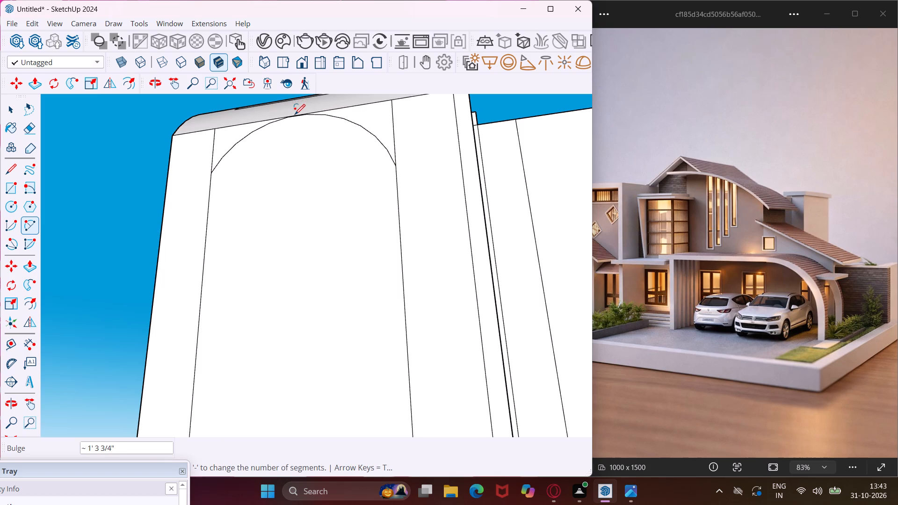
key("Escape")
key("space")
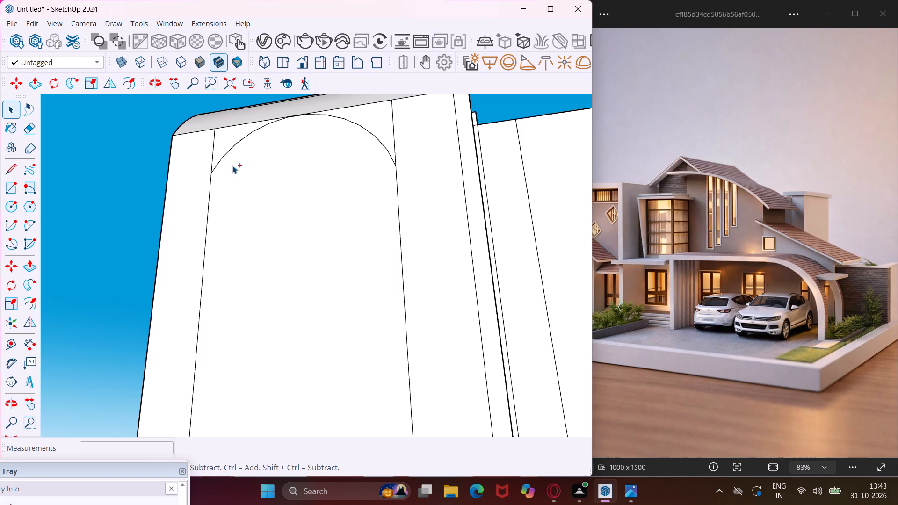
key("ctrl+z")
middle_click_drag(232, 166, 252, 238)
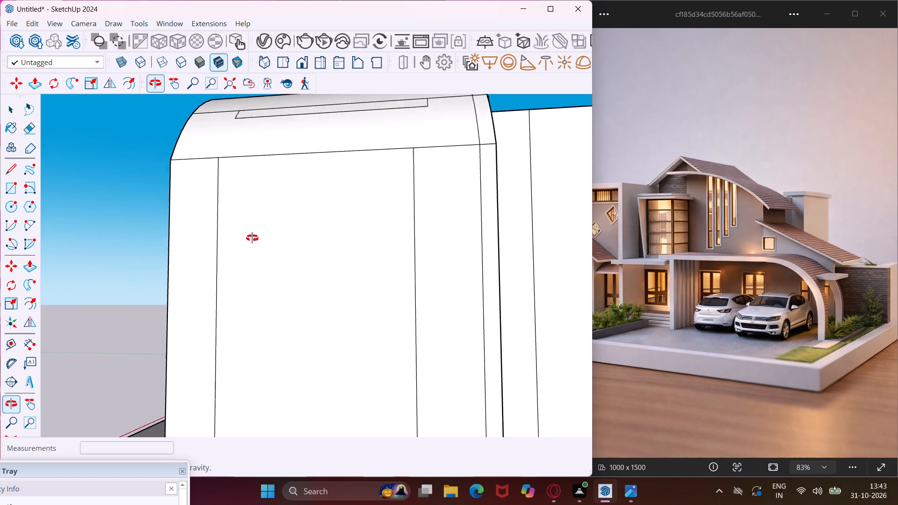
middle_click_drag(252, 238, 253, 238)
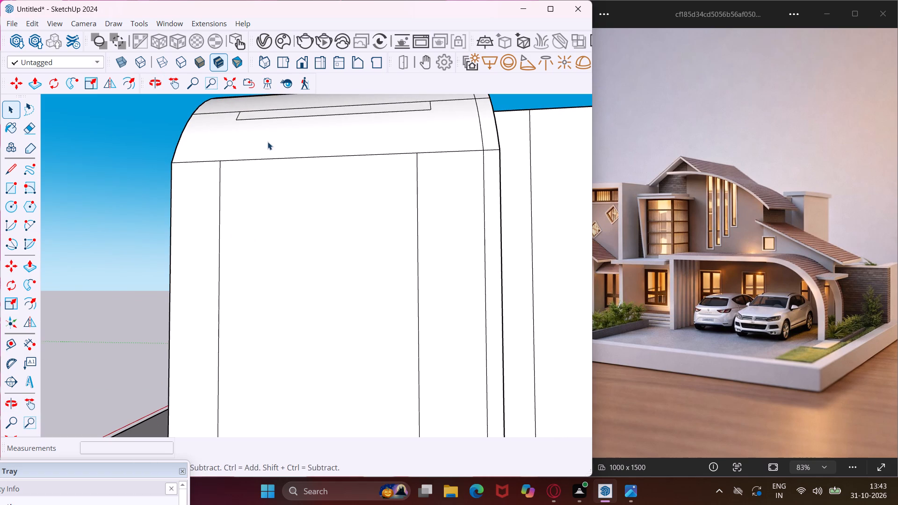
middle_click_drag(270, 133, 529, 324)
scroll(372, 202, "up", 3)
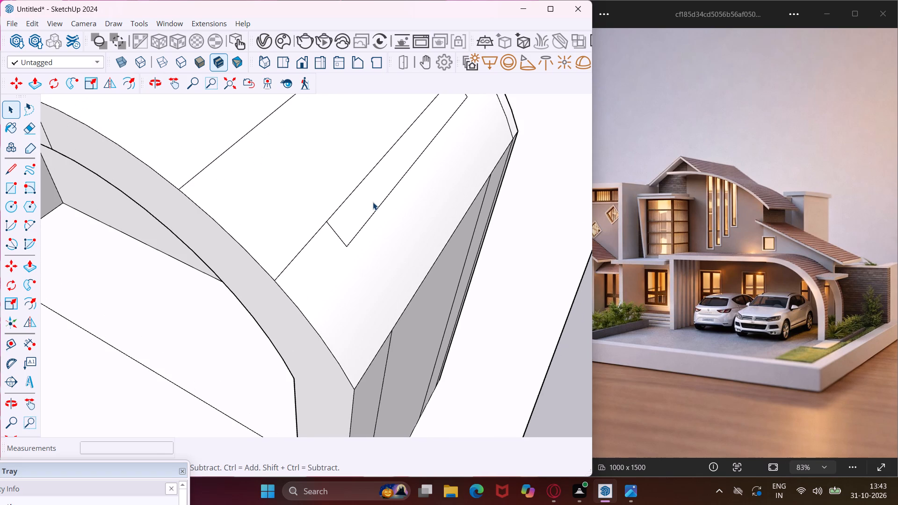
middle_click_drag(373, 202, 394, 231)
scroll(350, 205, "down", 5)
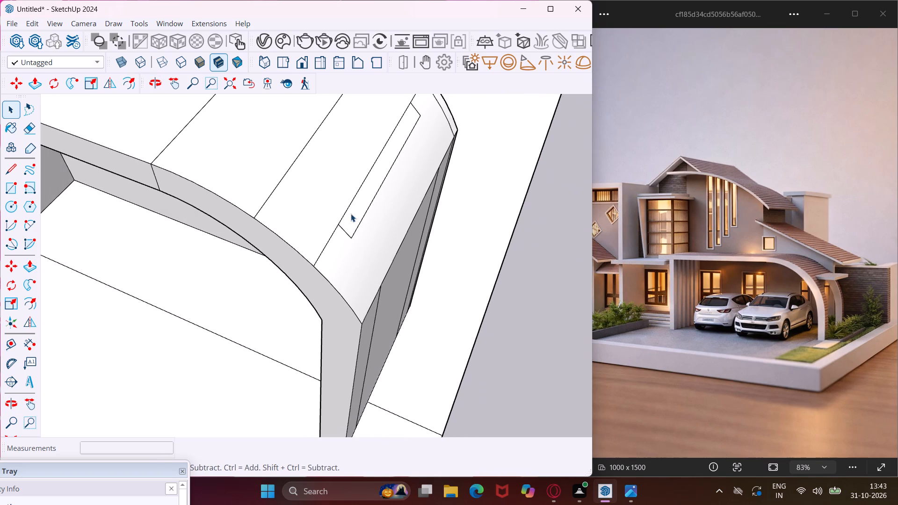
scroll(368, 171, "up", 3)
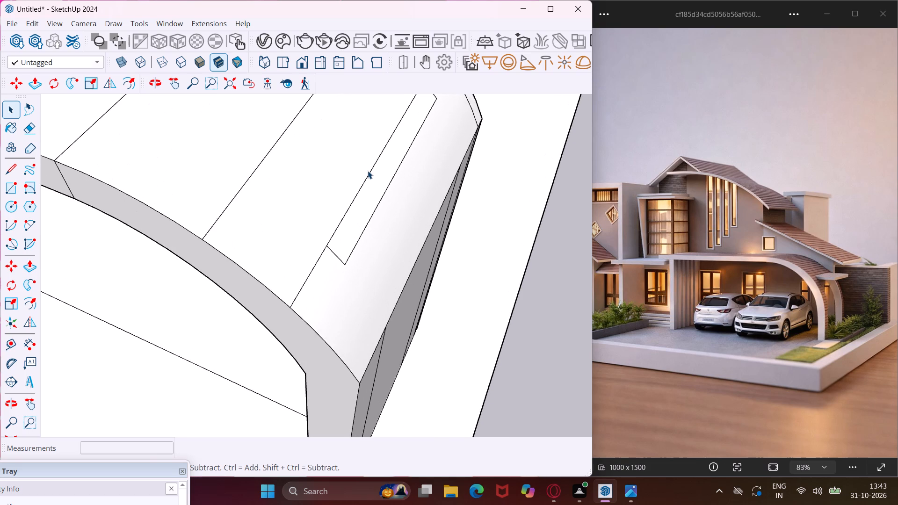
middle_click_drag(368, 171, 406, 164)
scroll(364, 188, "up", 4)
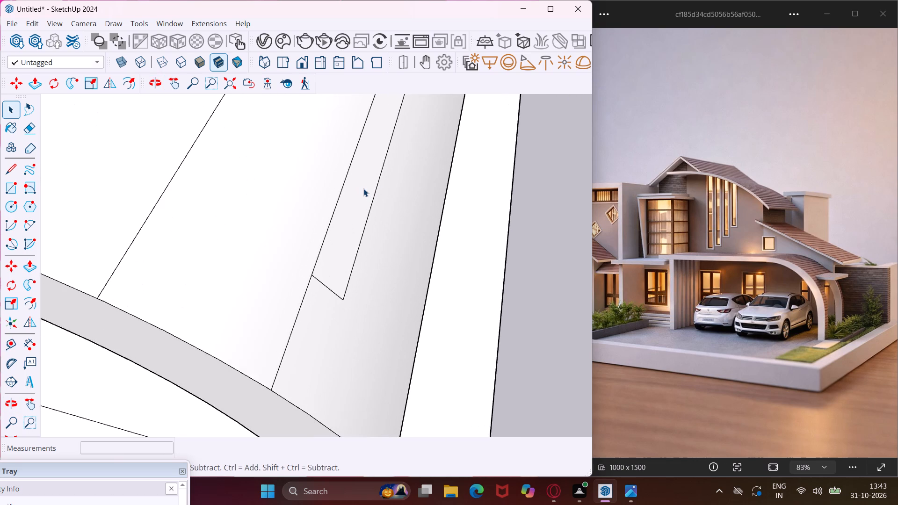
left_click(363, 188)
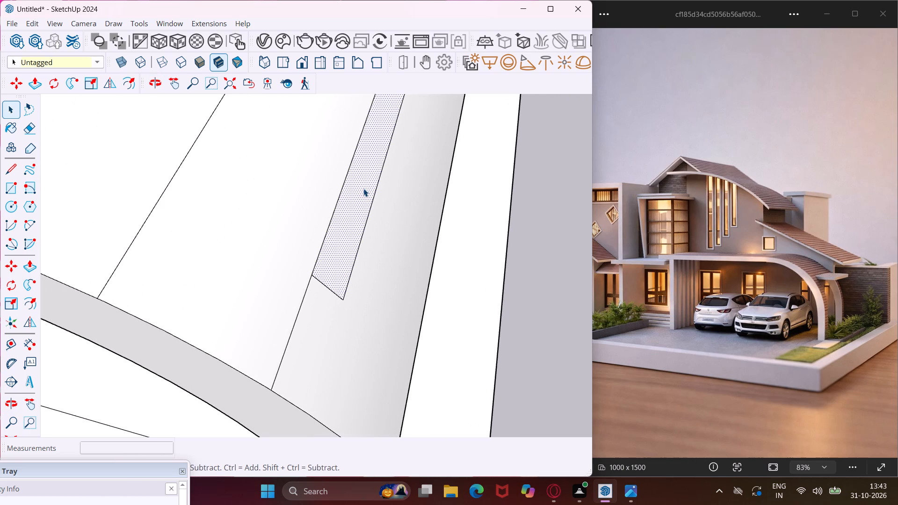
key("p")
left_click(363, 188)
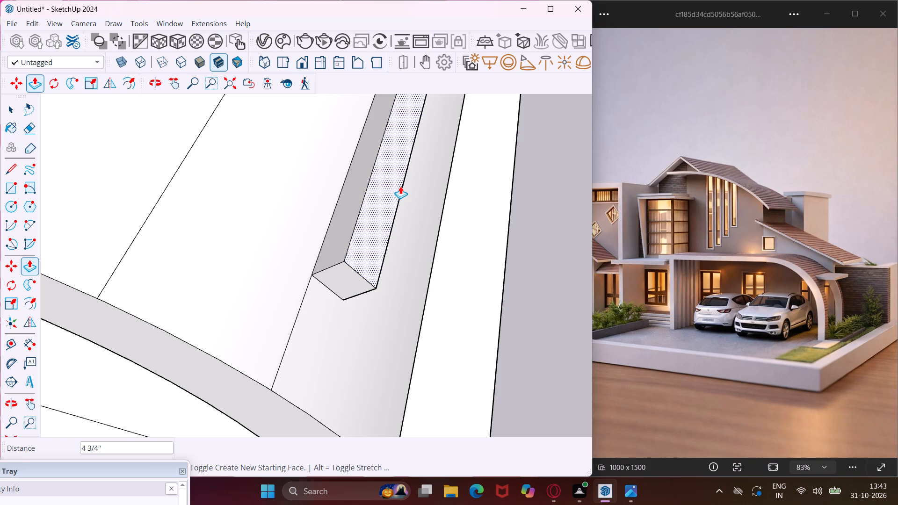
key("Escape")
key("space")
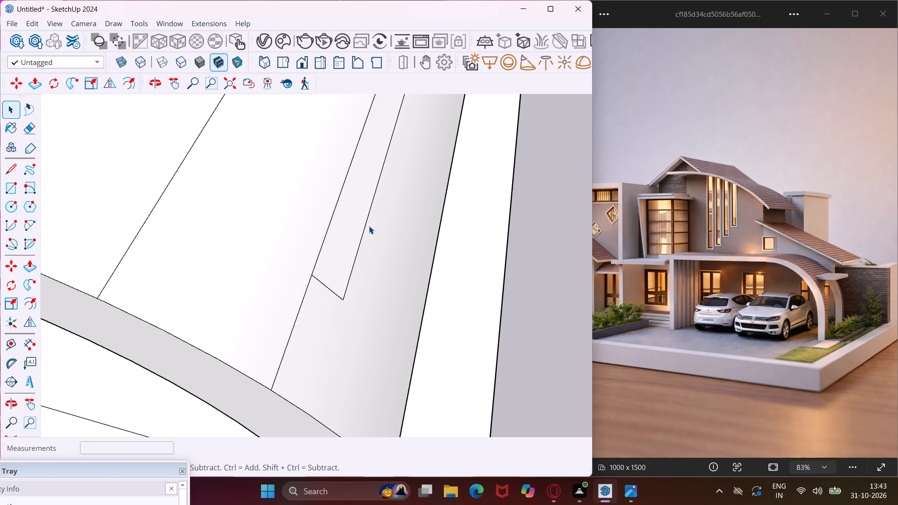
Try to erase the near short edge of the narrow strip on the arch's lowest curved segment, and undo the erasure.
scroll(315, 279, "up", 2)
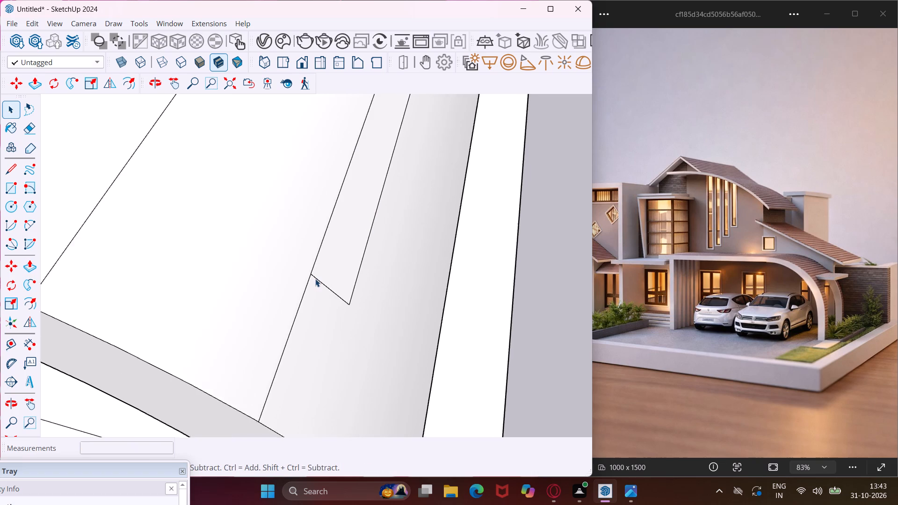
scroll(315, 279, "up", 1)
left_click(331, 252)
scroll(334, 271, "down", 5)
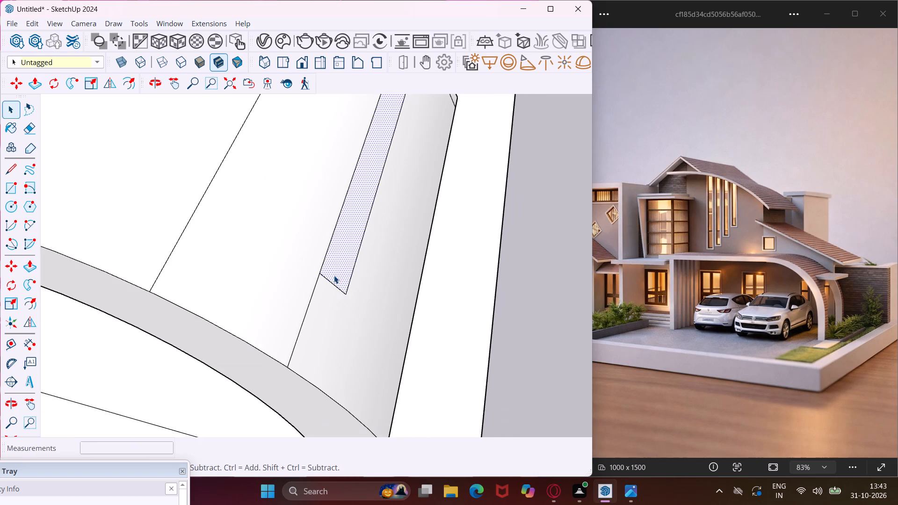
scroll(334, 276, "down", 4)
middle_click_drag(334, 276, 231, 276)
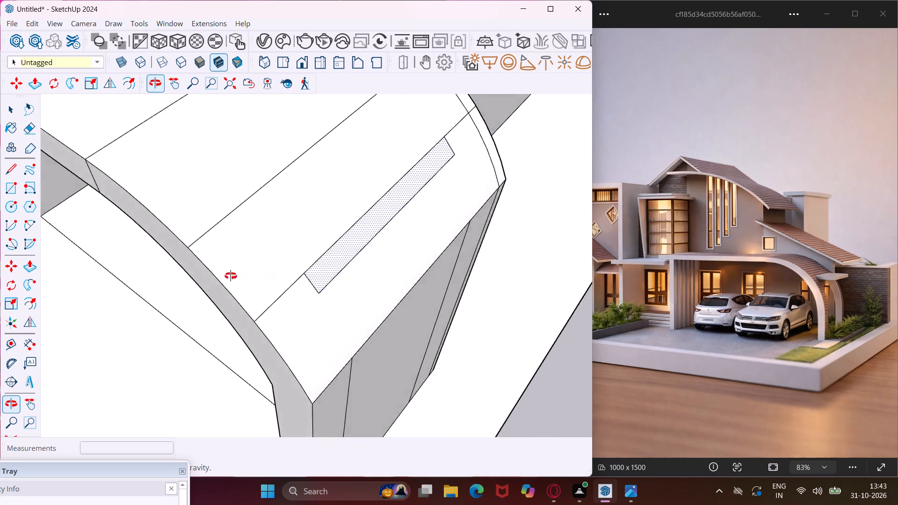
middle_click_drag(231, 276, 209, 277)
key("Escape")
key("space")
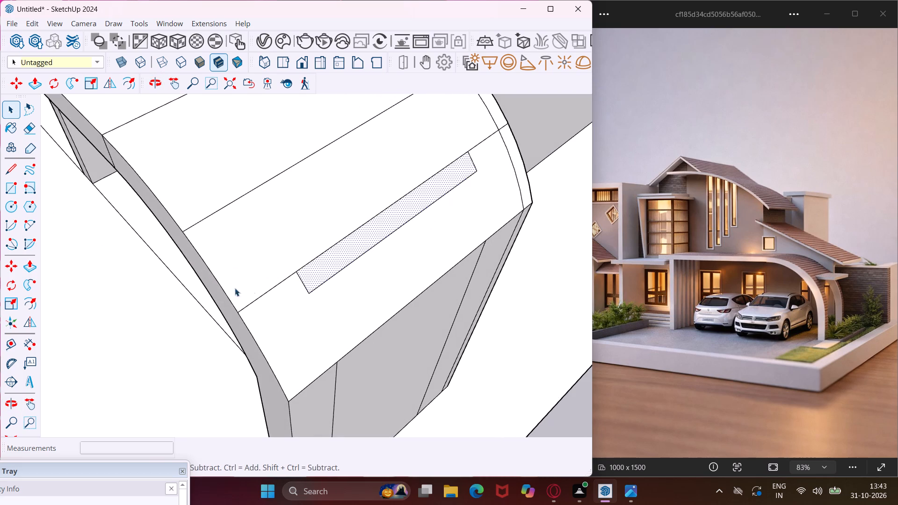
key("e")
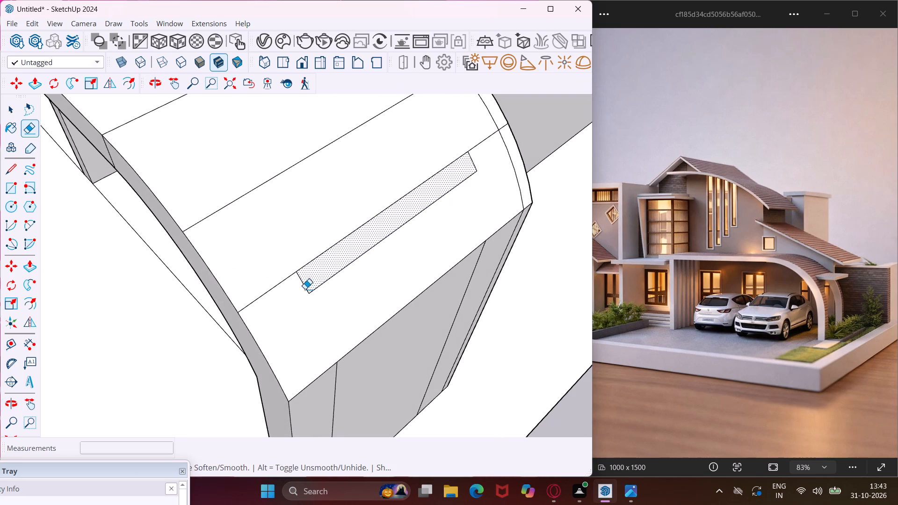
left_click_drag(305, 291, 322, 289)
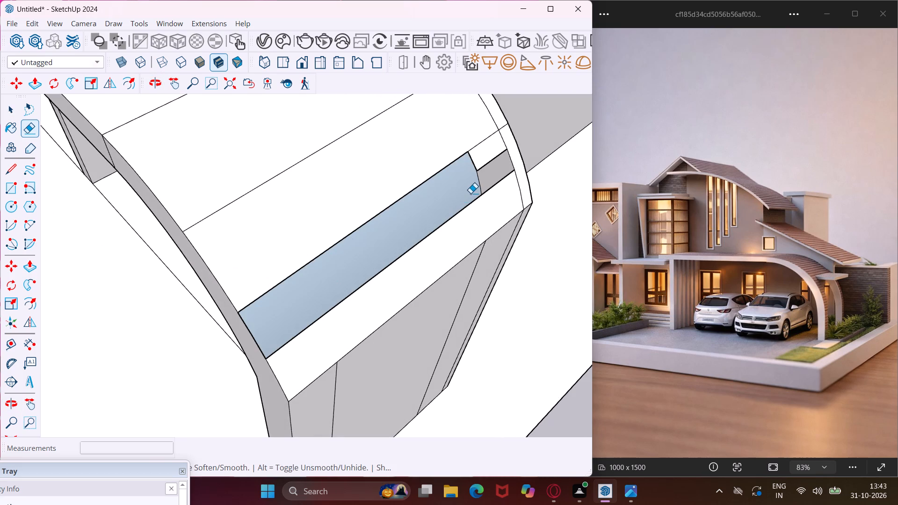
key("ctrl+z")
Delete the narrow strip's two short edges from the arch's lowest curved segment.
scroll(471, 185, "up", 5)
key("Escape")
key("space")
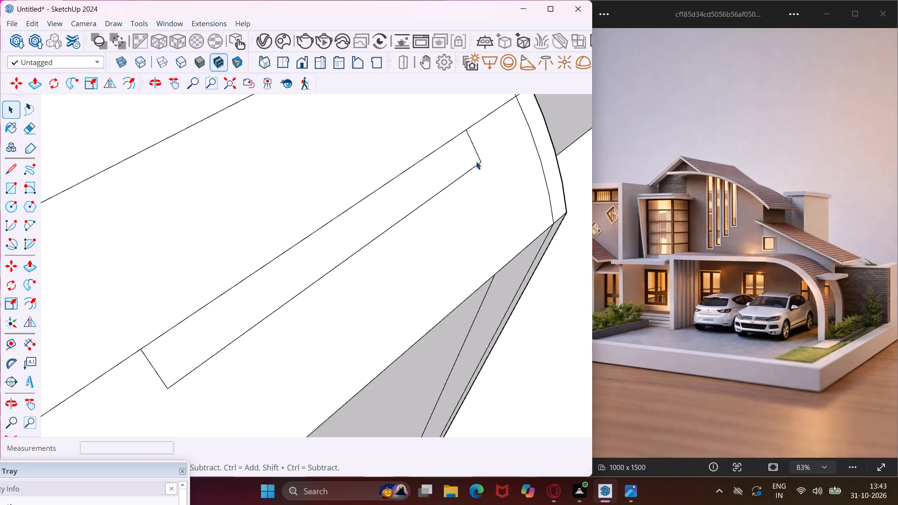
left_click(476, 154)
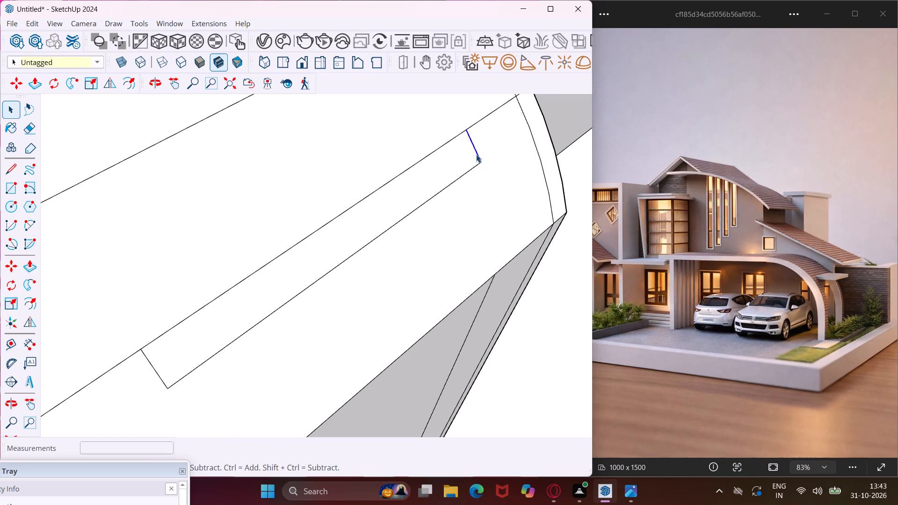
key("Delete")
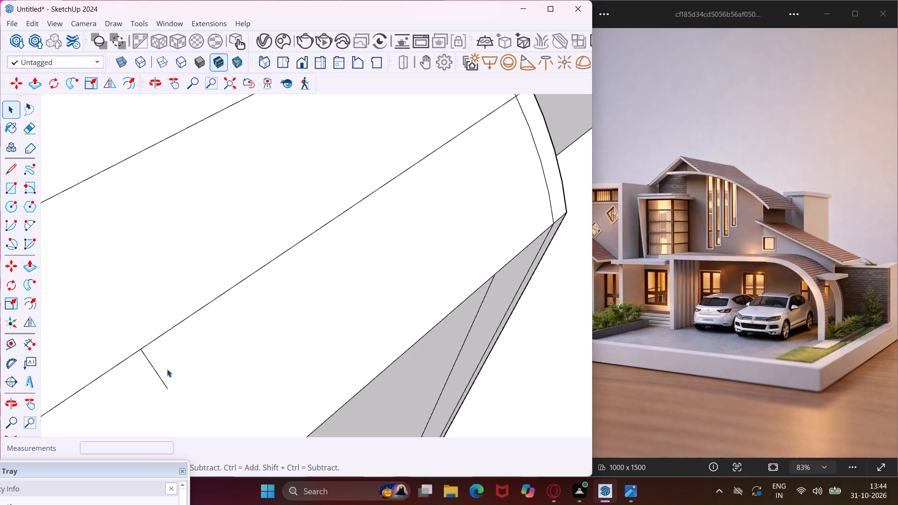
left_click(158, 375)
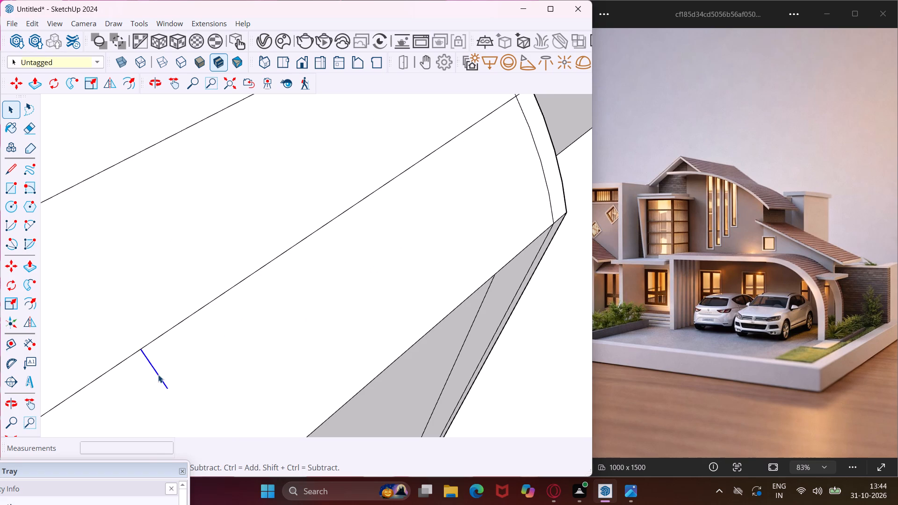
key("Delete")
Draw a rectangle about 5" by 3' 10" at the top of the leg's outer face, between the existing rectangle's side edges.
scroll(244, 319, "down", 8)
middle_click_drag(260, 382, 254, 343)
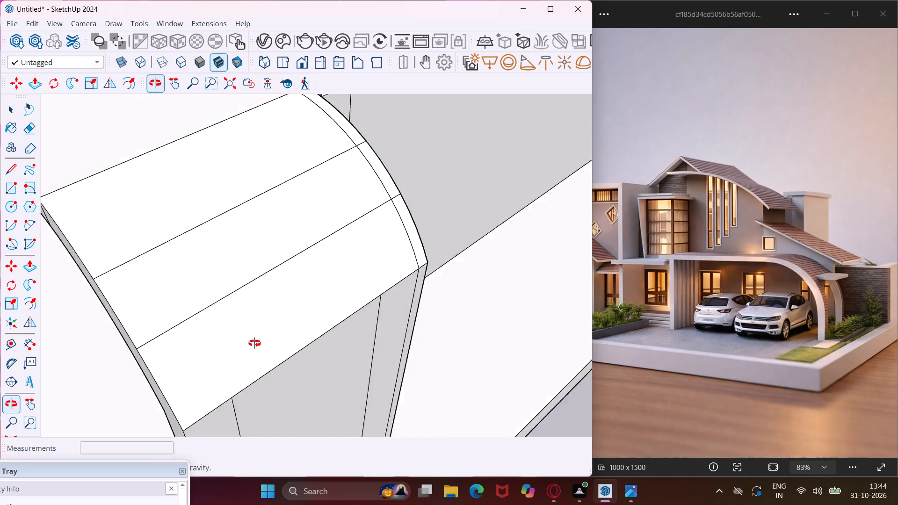
middle_click_drag(254, 343, 274, 247)
scroll(274, 247, "up", 1)
scroll(272, 241, "down", 5)
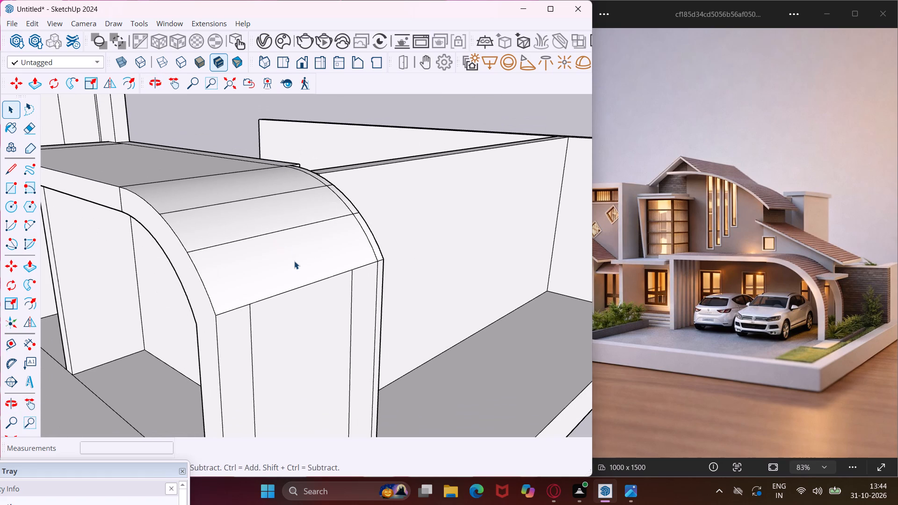
scroll(298, 265, "down", 5)
left_click(11, 182)
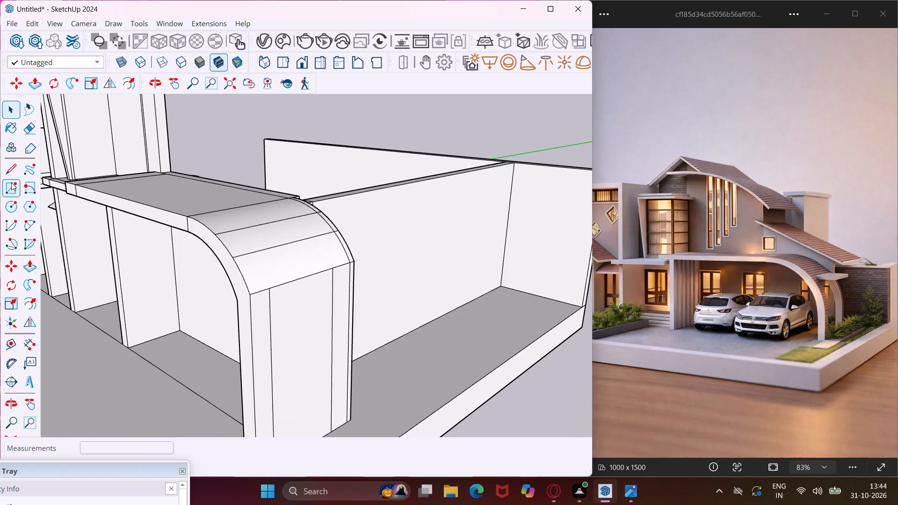
scroll(297, 313, "up", 9)
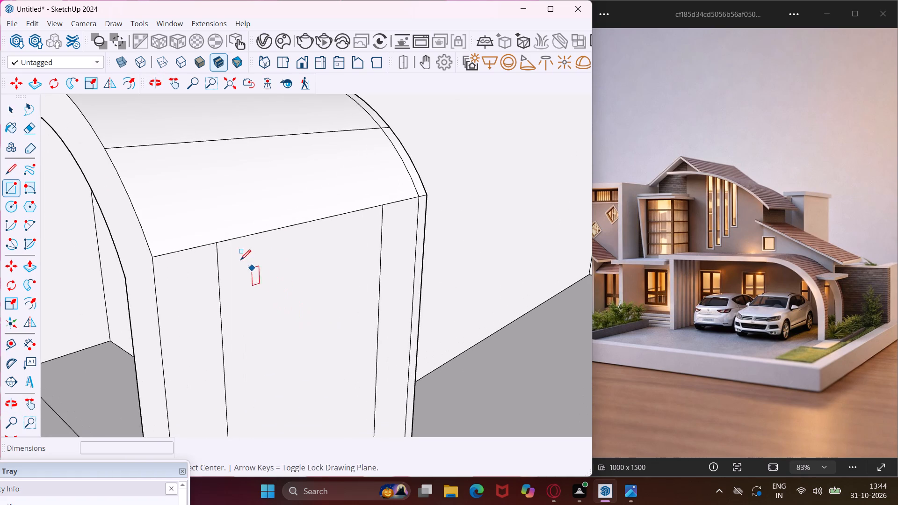
left_click(216, 244)
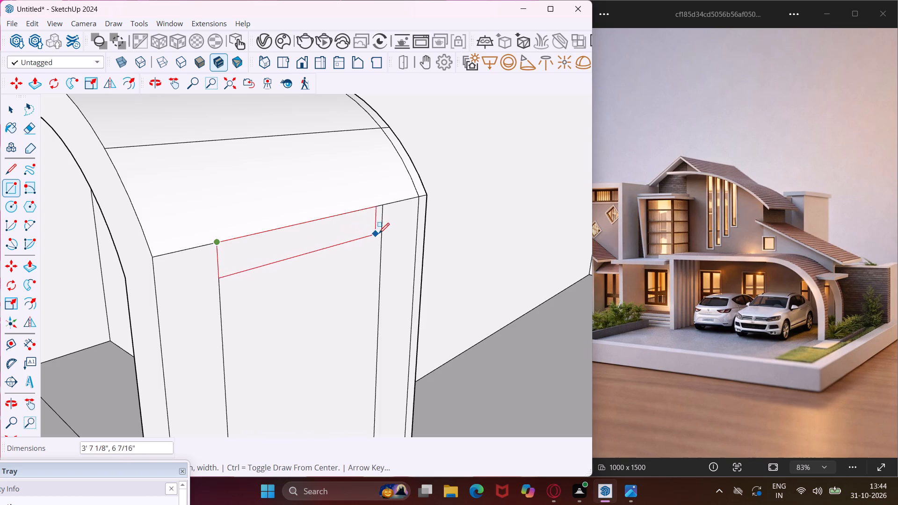
left_click(384, 227)
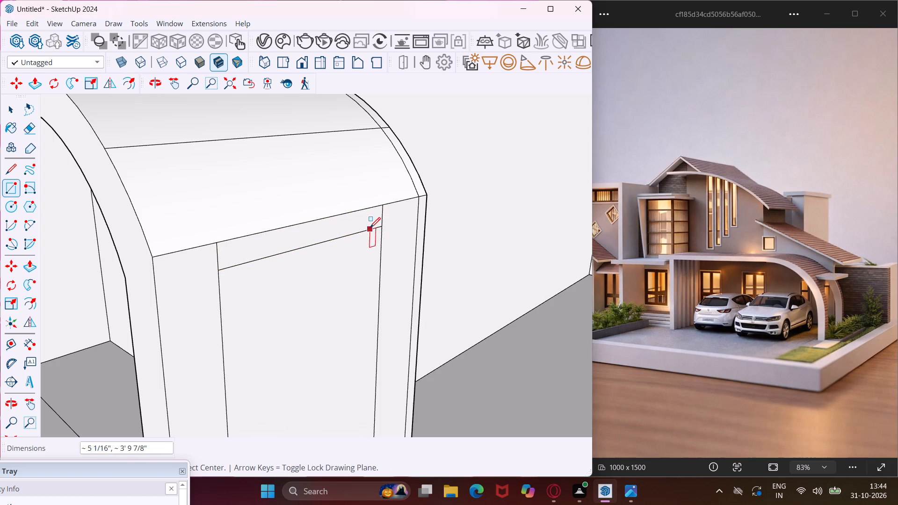
key("Escape")
key("space")
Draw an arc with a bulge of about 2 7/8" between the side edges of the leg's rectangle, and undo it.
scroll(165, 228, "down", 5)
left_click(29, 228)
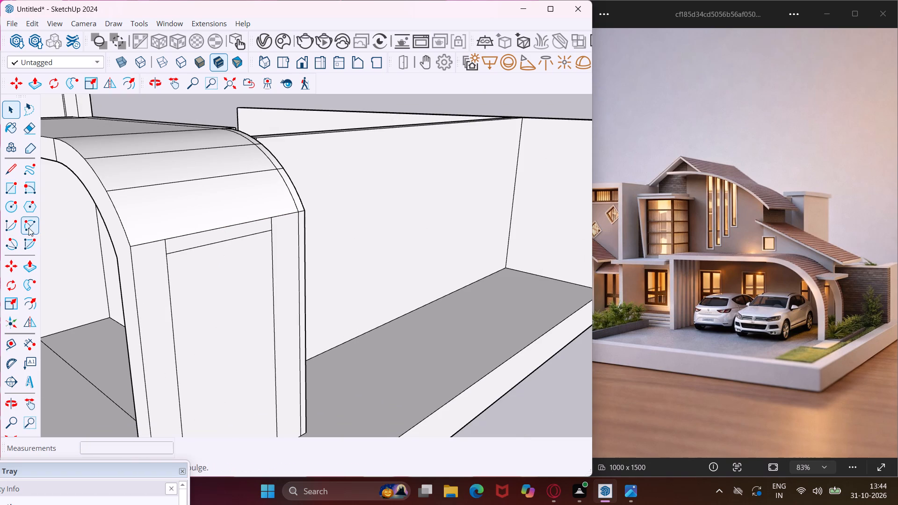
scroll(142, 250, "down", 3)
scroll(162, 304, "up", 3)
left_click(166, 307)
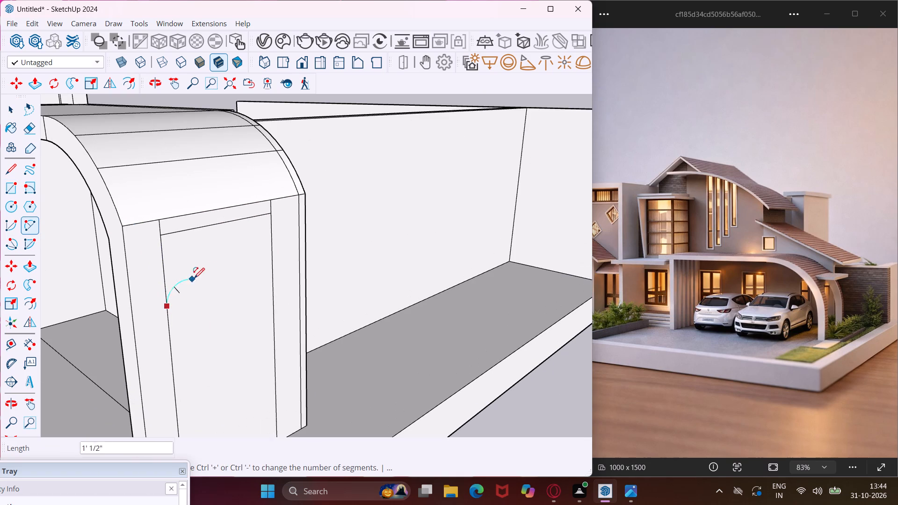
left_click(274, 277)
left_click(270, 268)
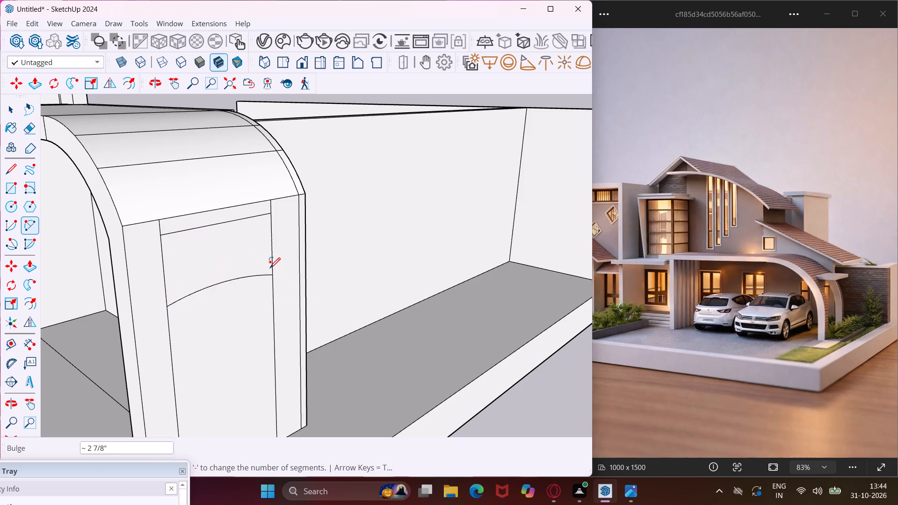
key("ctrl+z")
Draw an arc with a bulge of about 2' between the leg rectangle's side edges, just below the top strip.
scroll(270, 268, "up", 2)
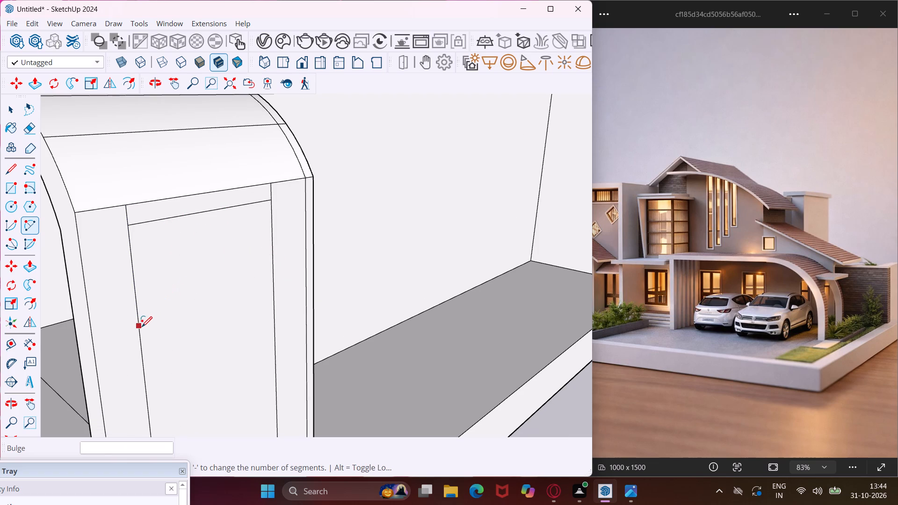
left_click(141, 328)
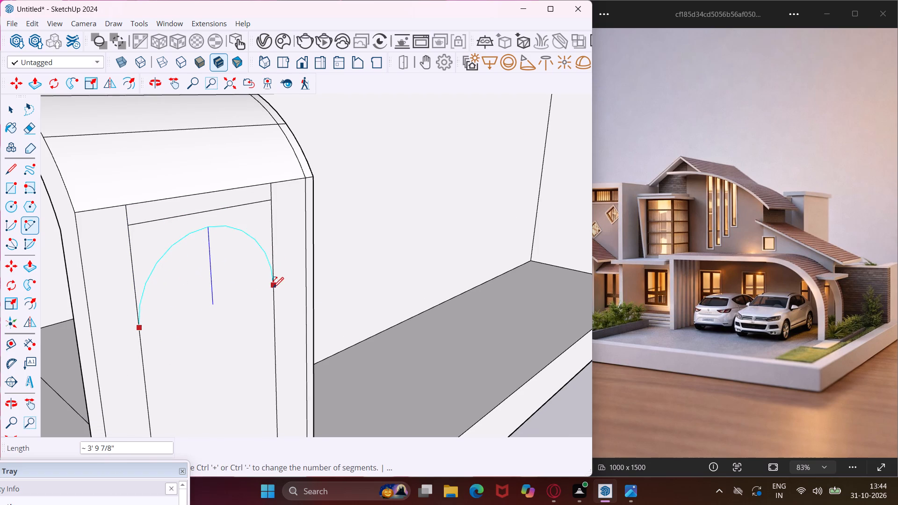
left_click(274, 287)
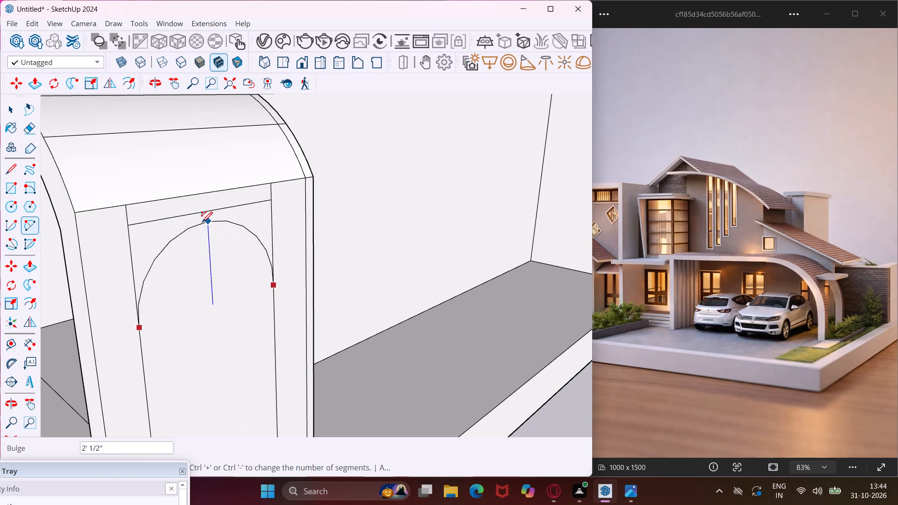
middle_click_drag(195, 222, 266, 228)
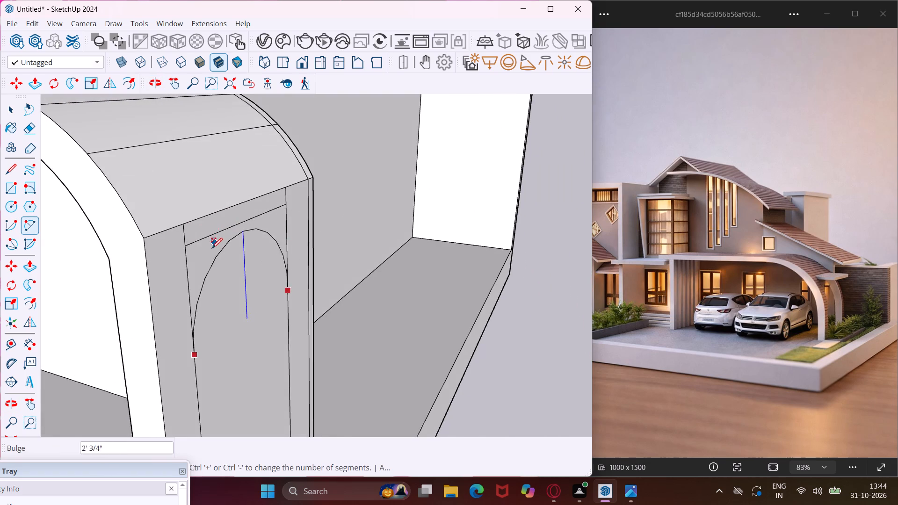
scroll(209, 253, "up", 4)
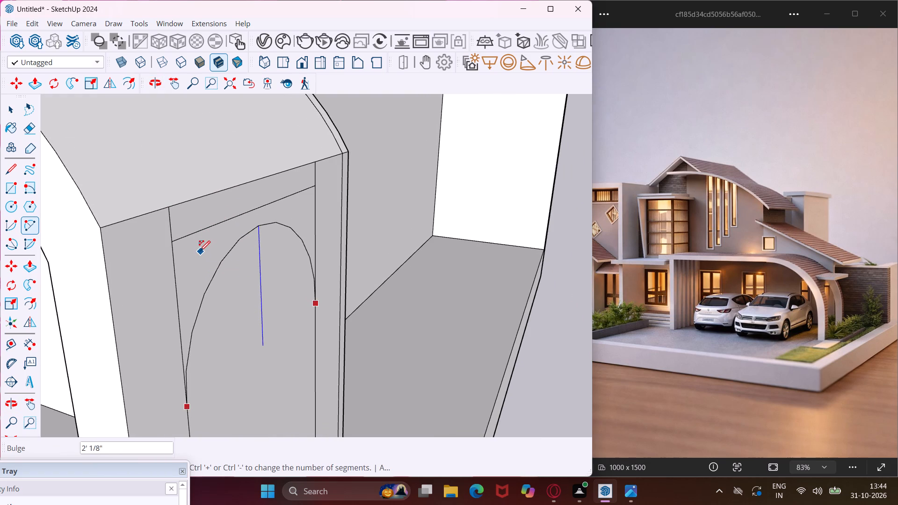
left_click(200, 251)
key("Escape")
key("space")
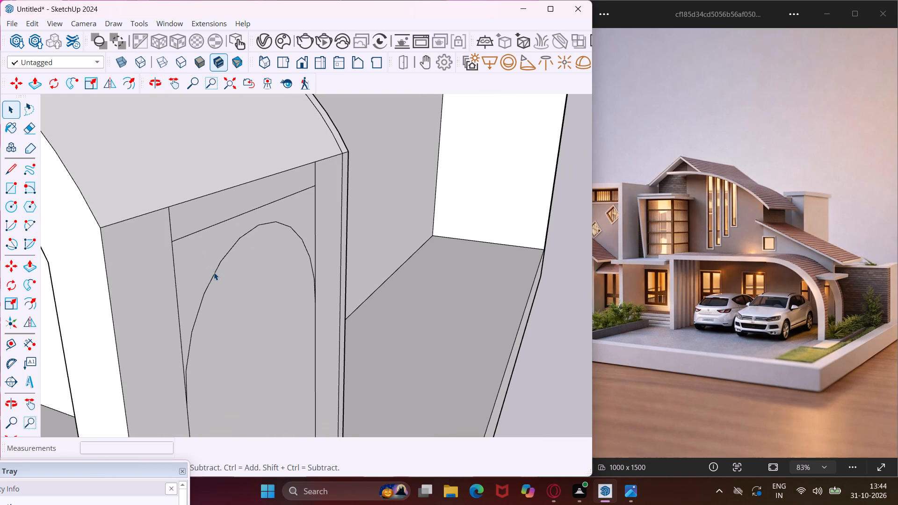
Set the number of segments of the arc on the leg to 60.
left_click(215, 274)
right_click(215, 274)
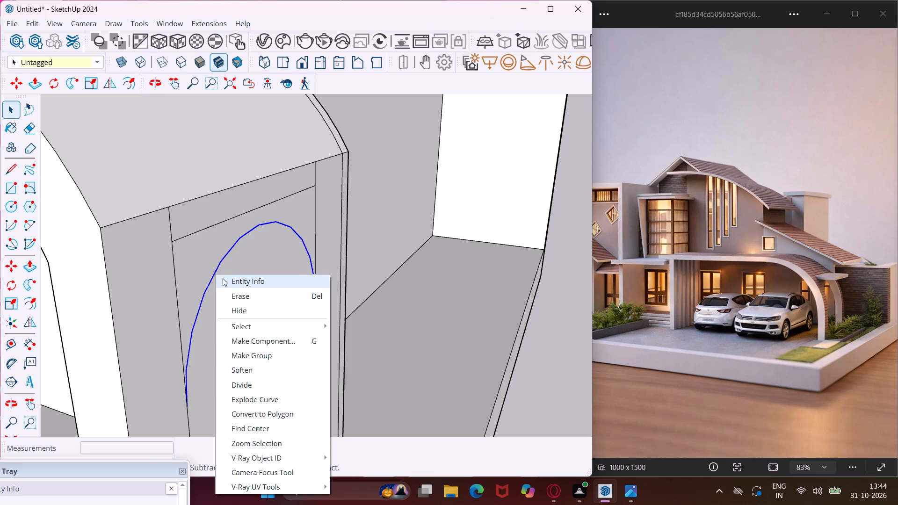
left_click(223, 278)
left_click_drag(113, 474, 141, 350)
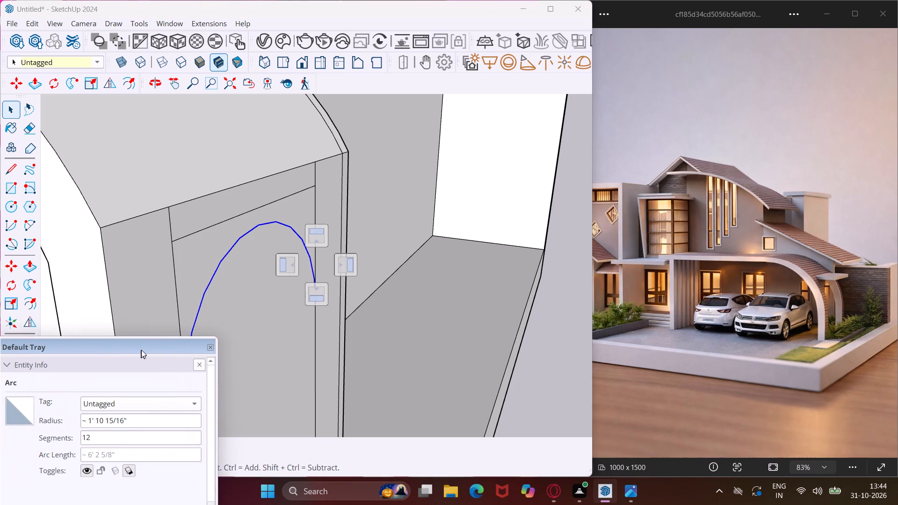
left_click_drag(141, 350, 141, 347)
left_click(118, 432)
key("BackSpace")
key("BackSpace")
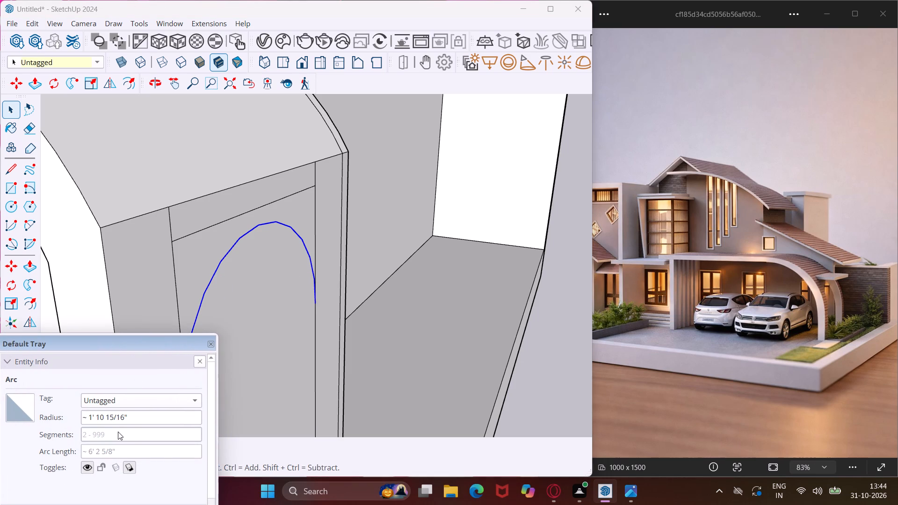
type("60")
key("Return")
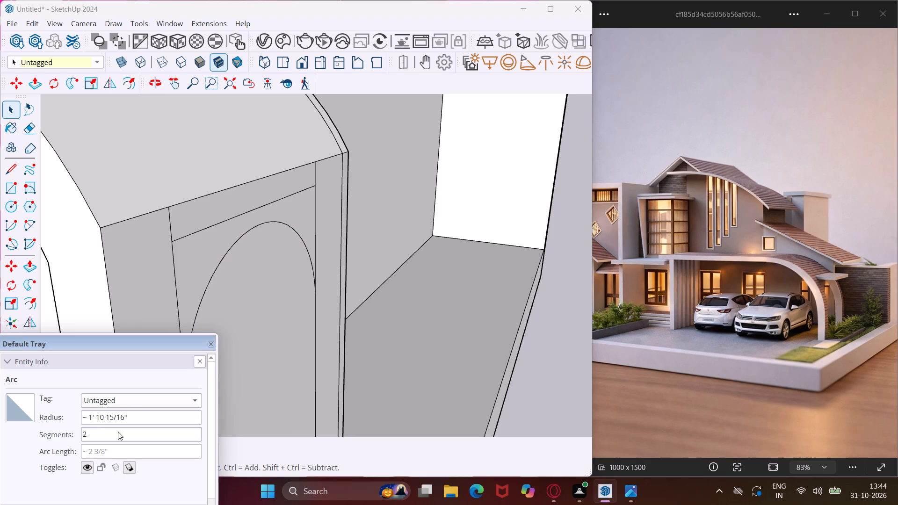
Extrude the narrow strip at the top of the leg outward by 4' to form a projecting slab.
scroll(260, 246, "down", 14)
scroll(263, 255, "up", 5)
scroll(255, 187, "up", 4)
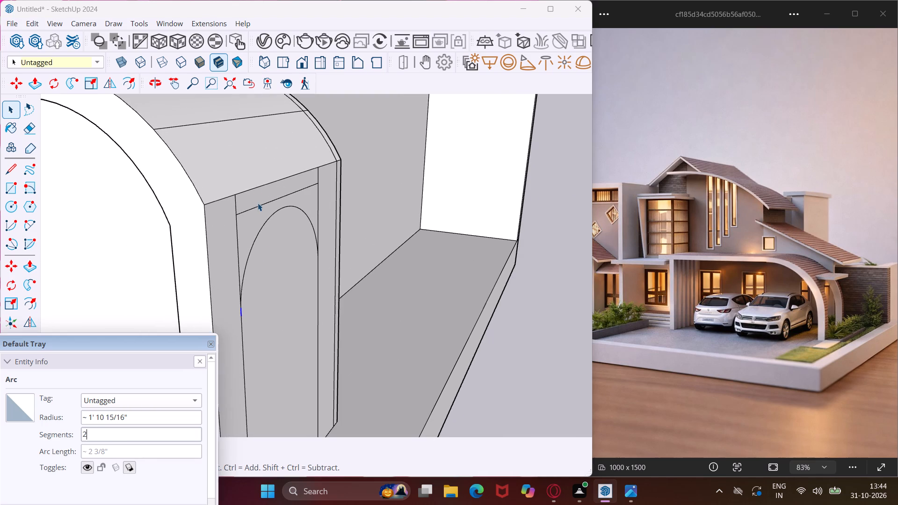
left_click(253, 197)
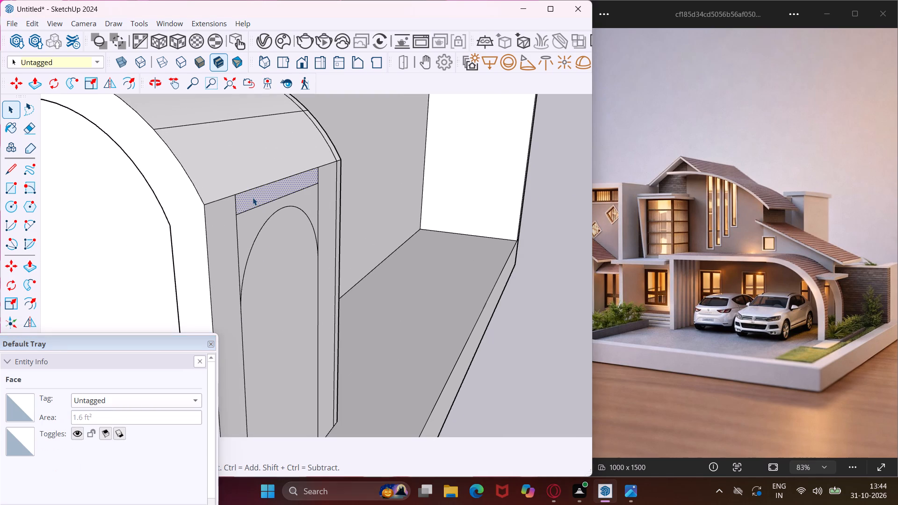
key("p")
left_click(253, 197)
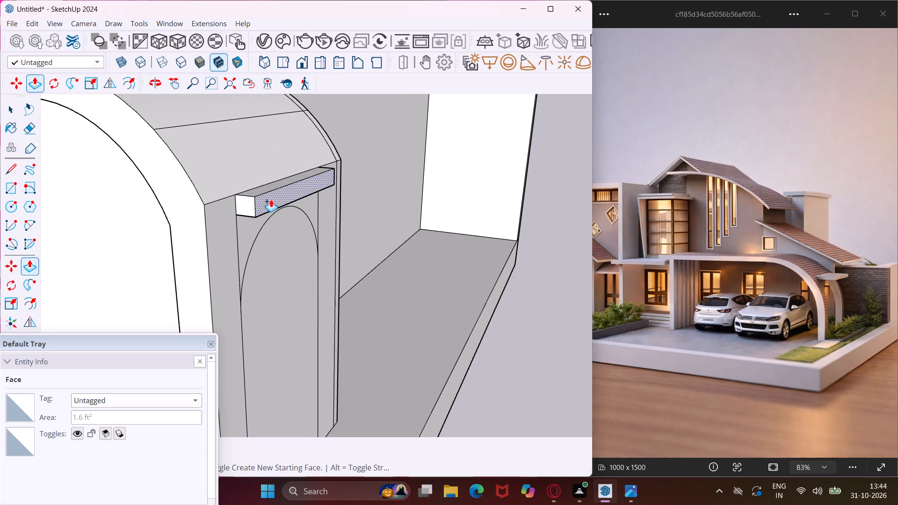
type("4'")
key("Return")
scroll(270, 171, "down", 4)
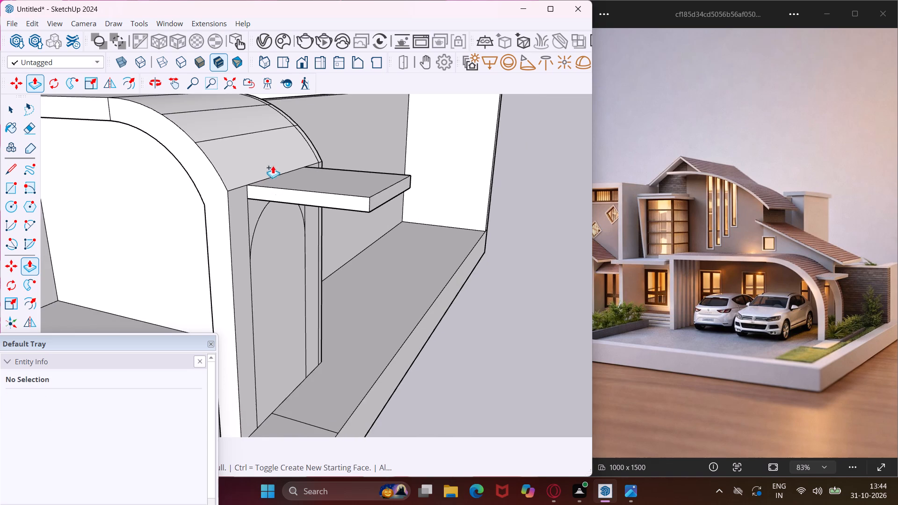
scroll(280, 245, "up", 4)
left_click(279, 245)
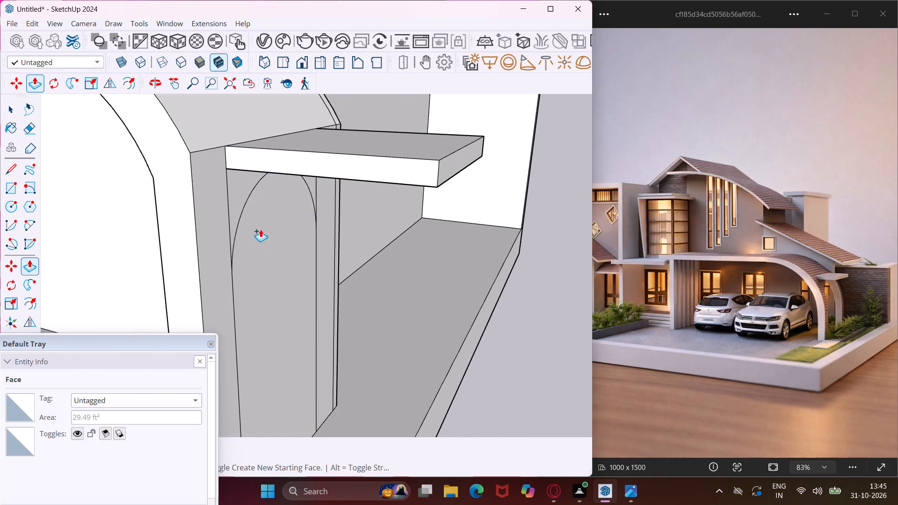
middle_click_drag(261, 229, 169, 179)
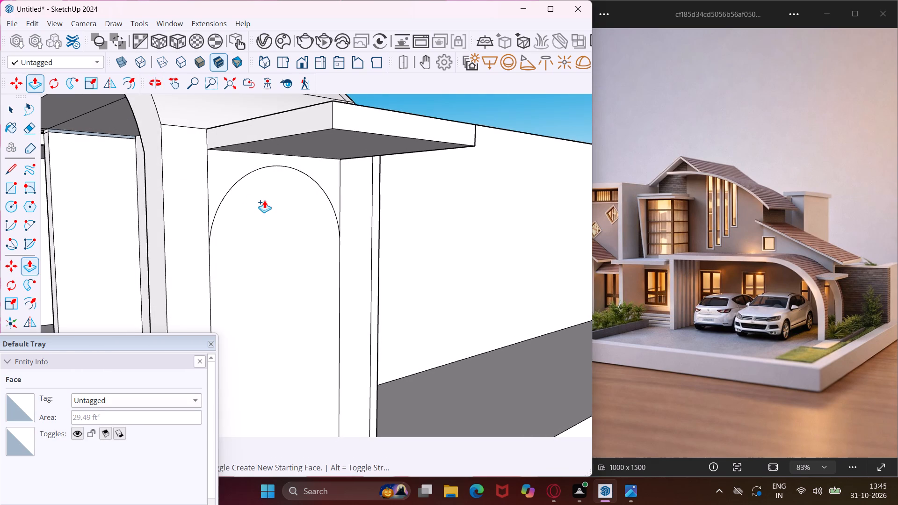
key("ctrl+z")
Push the outer end face of the projecting slab inward by 1' to shorten the slab.
middle_click_drag(274, 220, 284, 286)
scroll(366, 237, "up", 3)
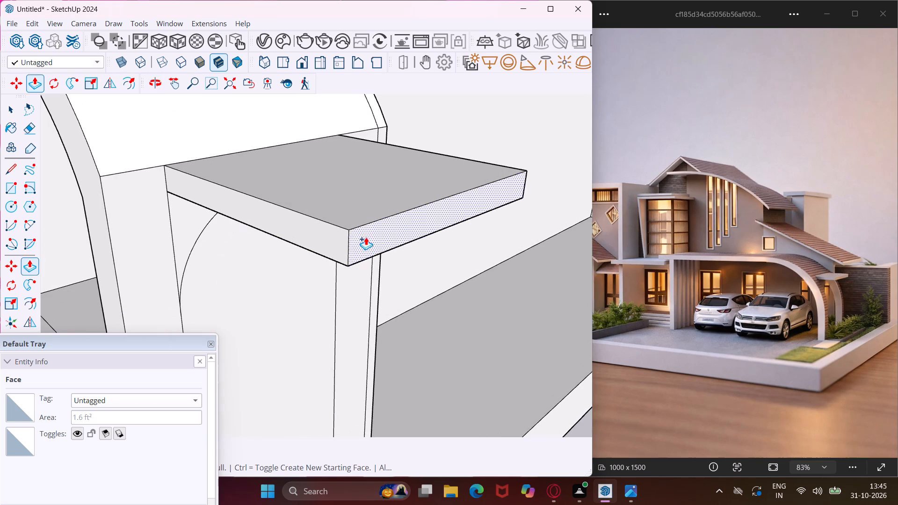
left_click(366, 237)
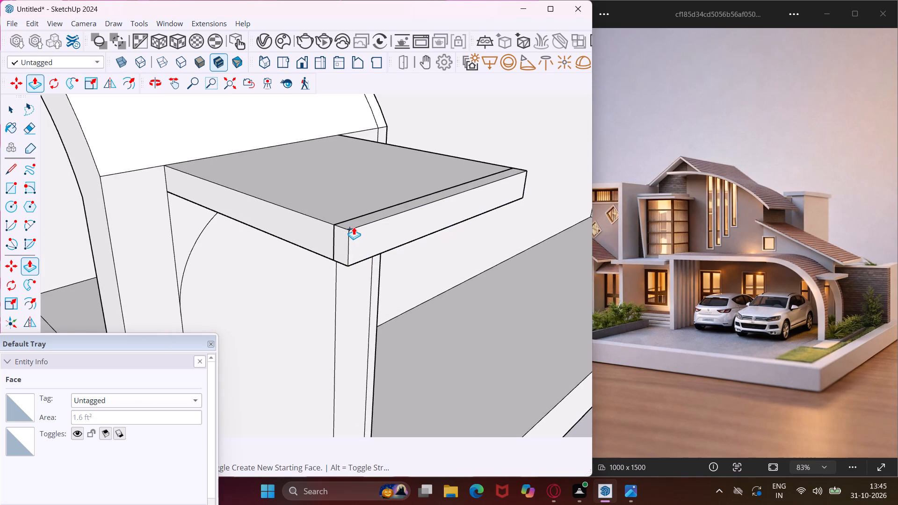
type("1'")
key("Return")
Push the arched face below the slab through the leg's full thickness to cut an arched opening.
scroll(351, 226, "down", 5)
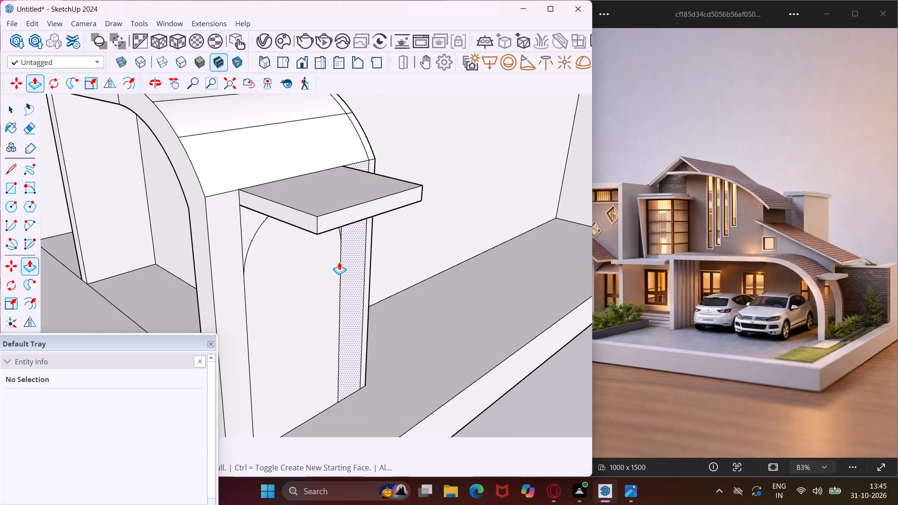
left_click(310, 296)
left_click(281, 277)
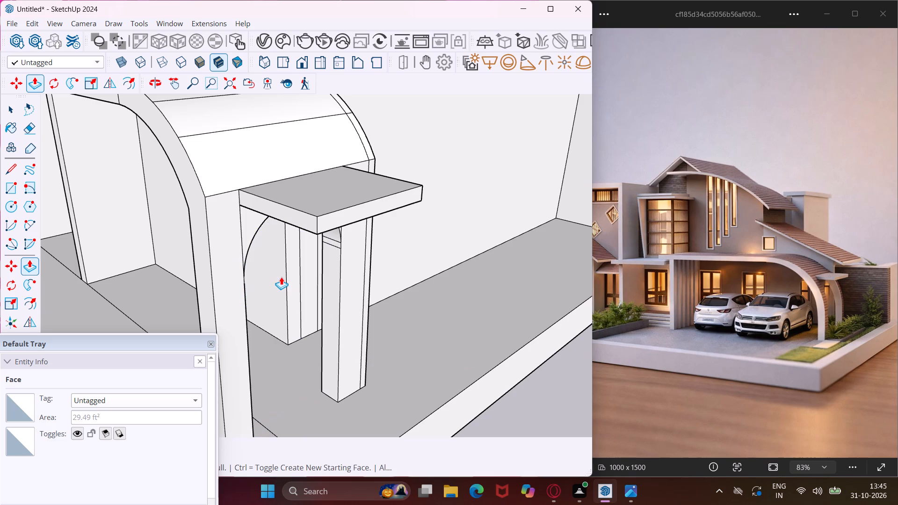
scroll(282, 308, "down", 6)
key("Escape")
key("space")
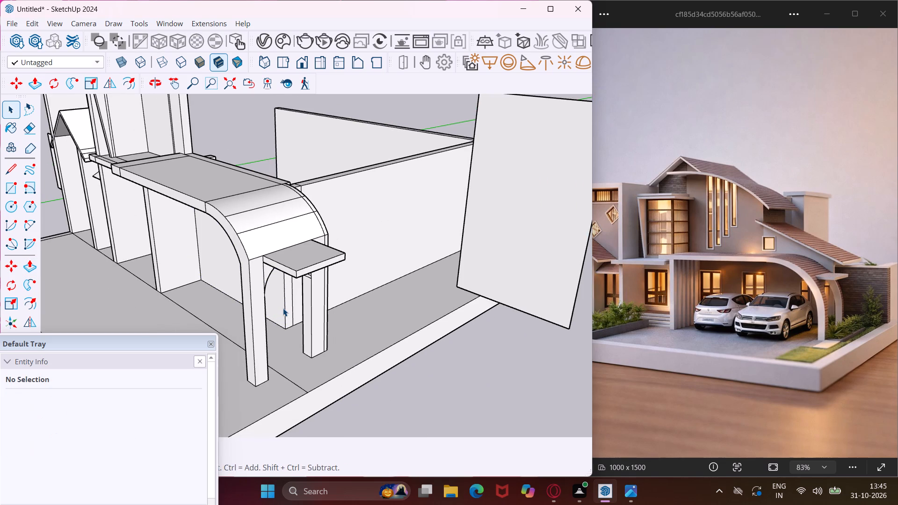
Examine the carport arch, its slab and opening, and the rest of the house from above and from the front.
scroll(283, 213, "up", 4)
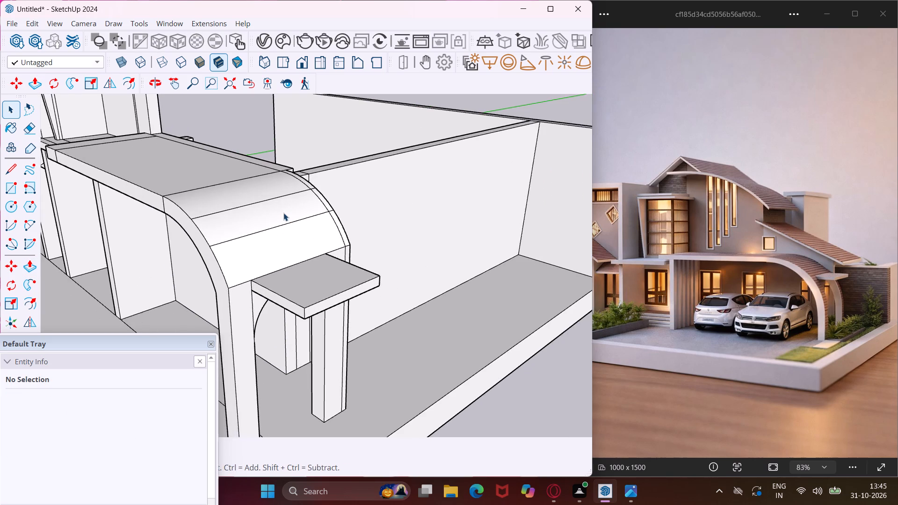
middle_click_drag(283, 213, 316, 263)
scroll(237, 230, "down", 6)
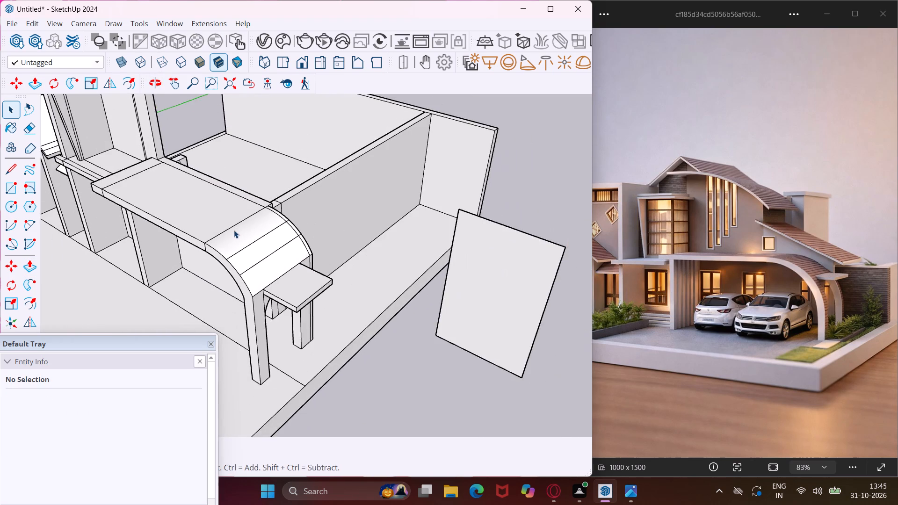
scroll(234, 230, "down", 3)
scroll(294, 180, "up", 2)
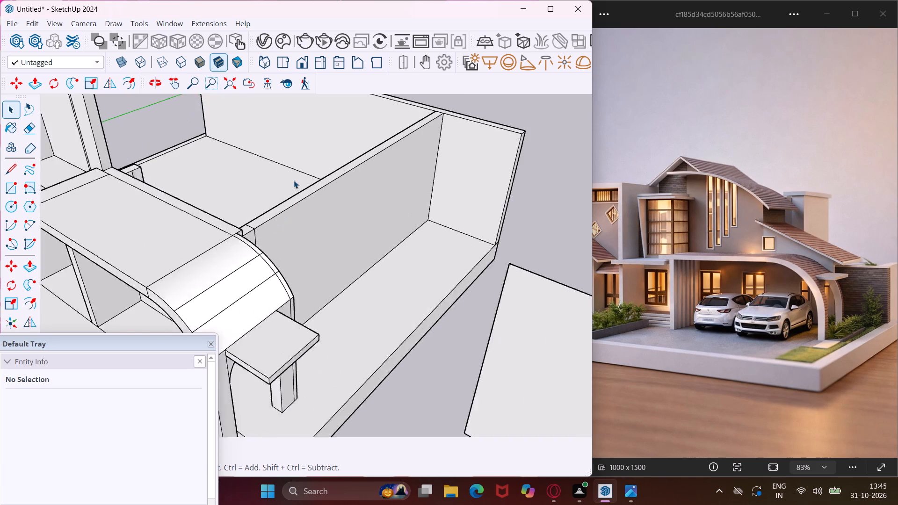
scroll(294, 180, "up", 2)
middle_click_drag(246, 232, 243, 260)
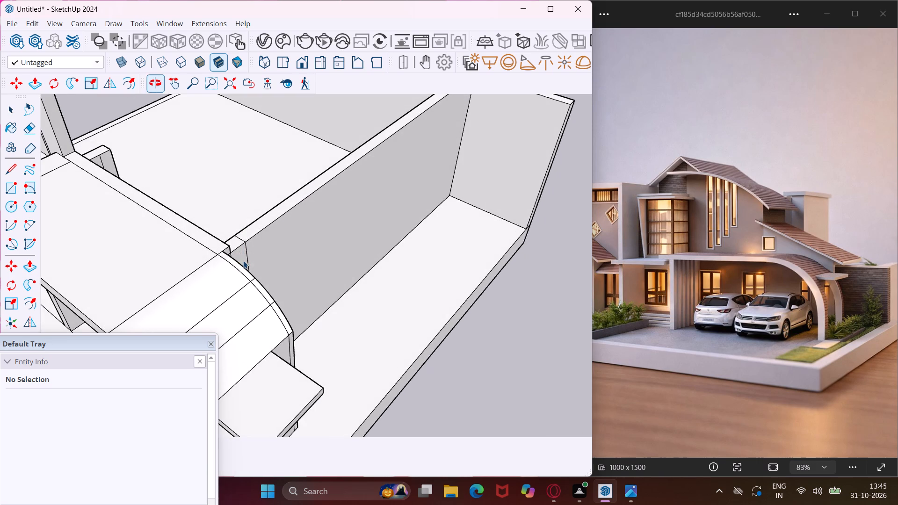
scroll(227, 248, "down", 4)
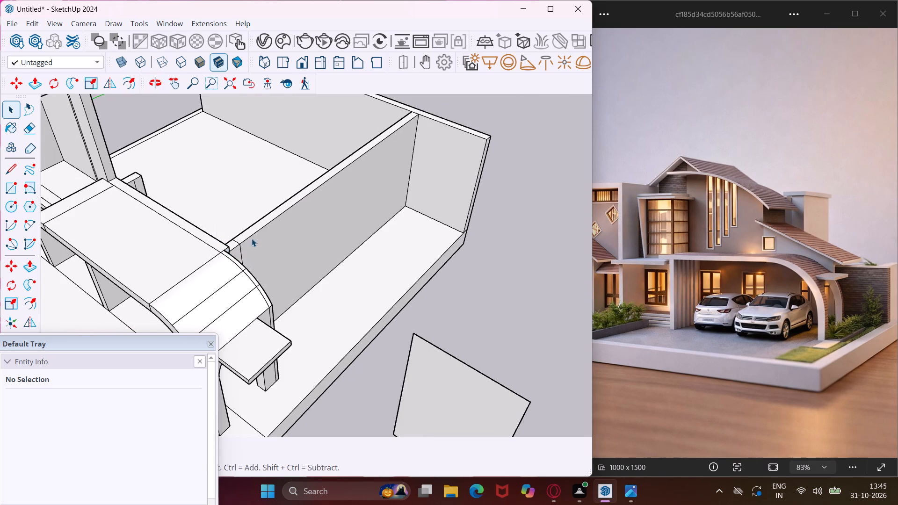
middle_click_drag(252, 238, 322, 244)
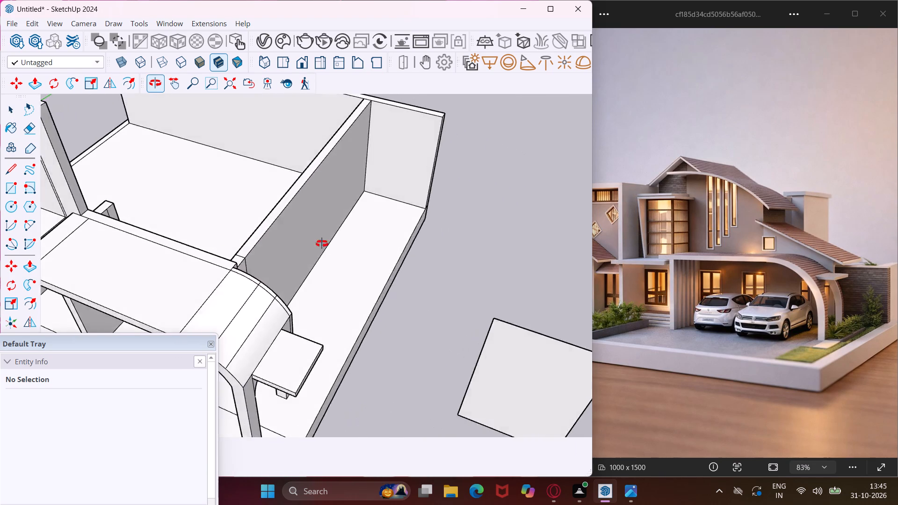
middle_click_drag(322, 244, 334, 243)
scroll(307, 243, "down", 5)
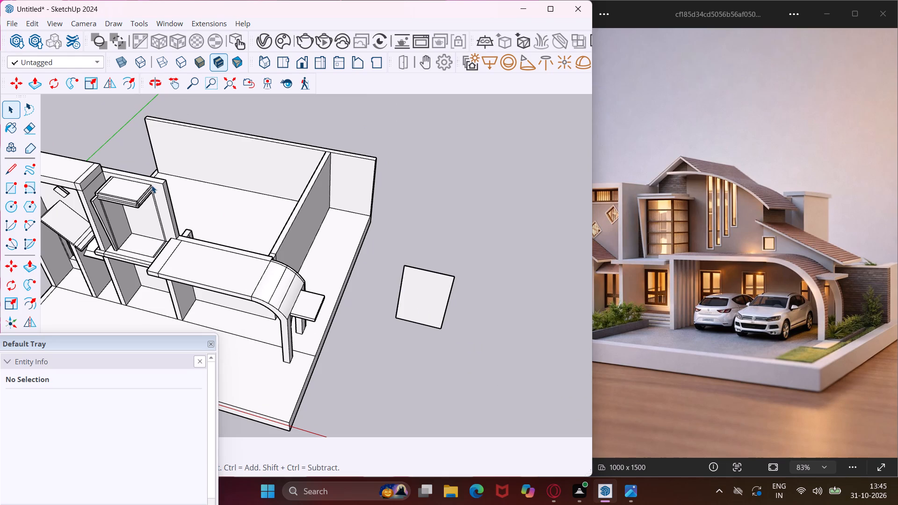
scroll(152, 185, "up", 4)
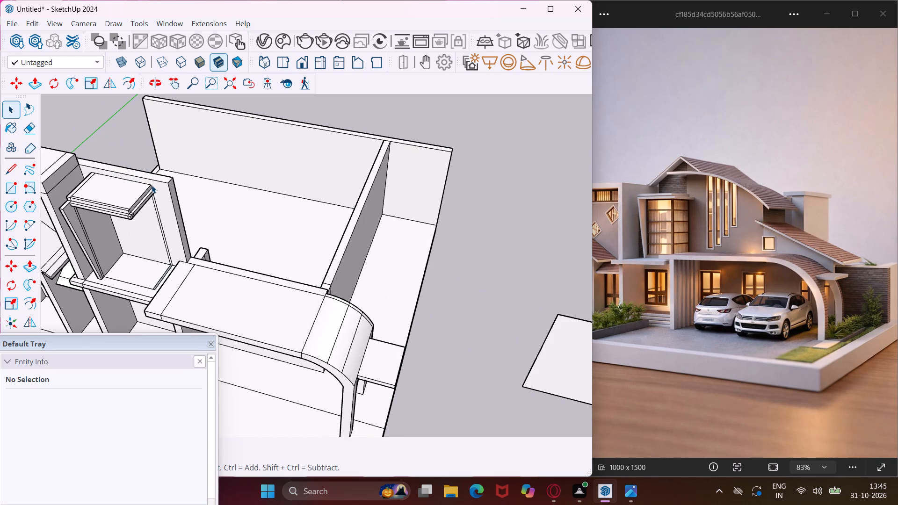
middle_click_drag(152, 185, 210, 207)
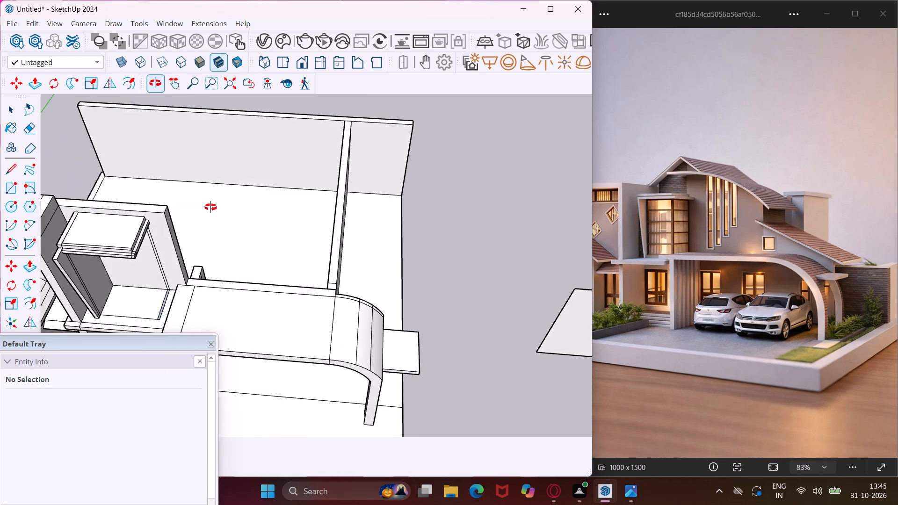
middle_click_drag(210, 207, 221, 209)
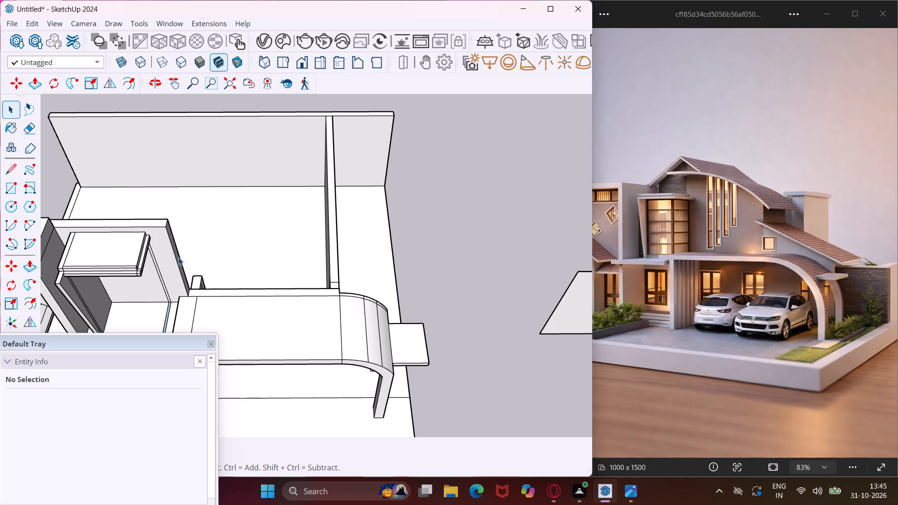
middle_click_drag(152, 256, 244, 242)
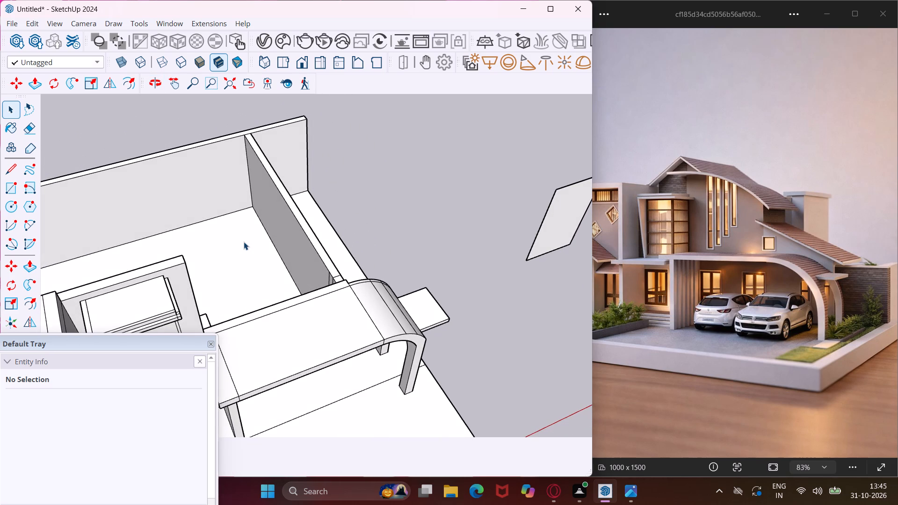
scroll(360, 239, "down", 2)
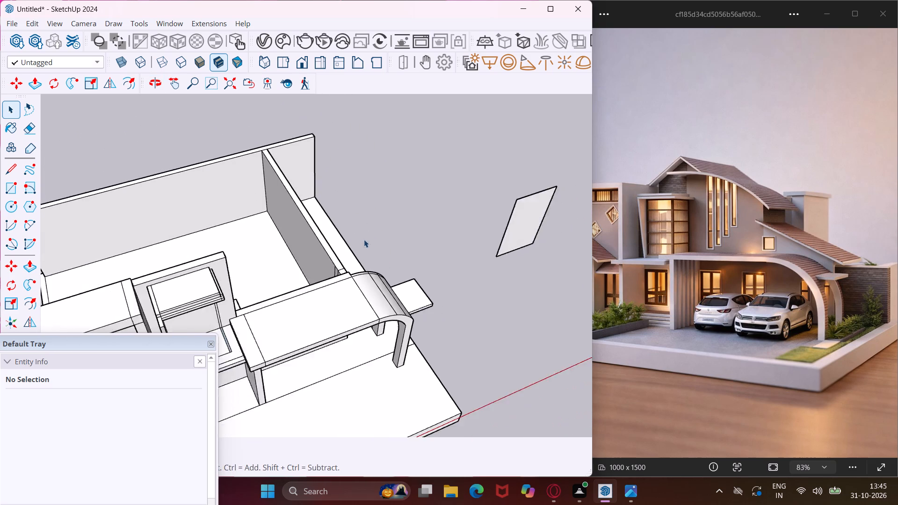
scroll(364, 239, "down", 4)
middle_click_drag(230, 281, 205, 173)
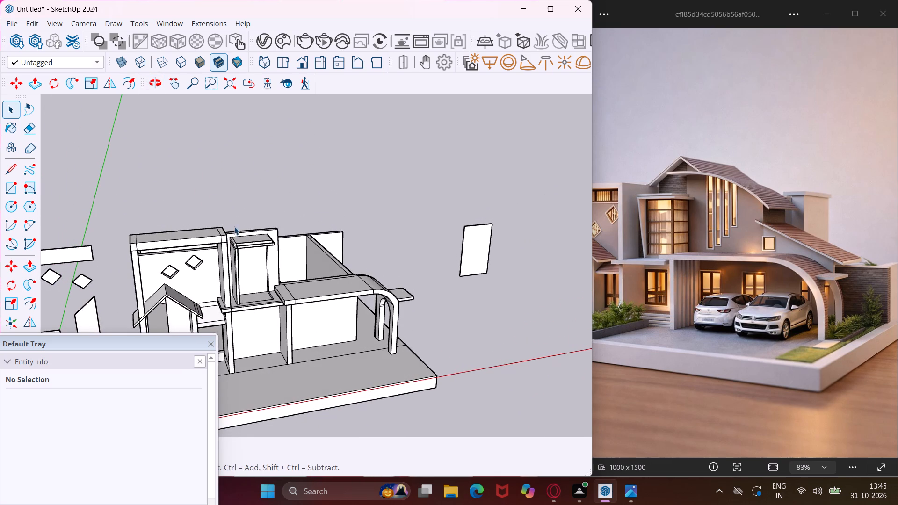
scroll(271, 331, "up", 4)
middle_click_drag(268, 321, 285, 252)
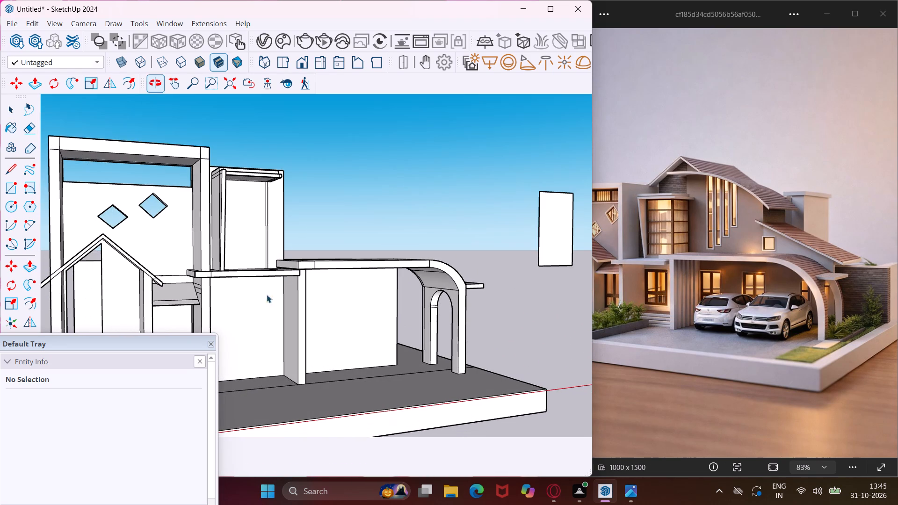
Move the Default Tray down to uncover more of the drawing area.
left_click_drag(176, 347, 169, 411)
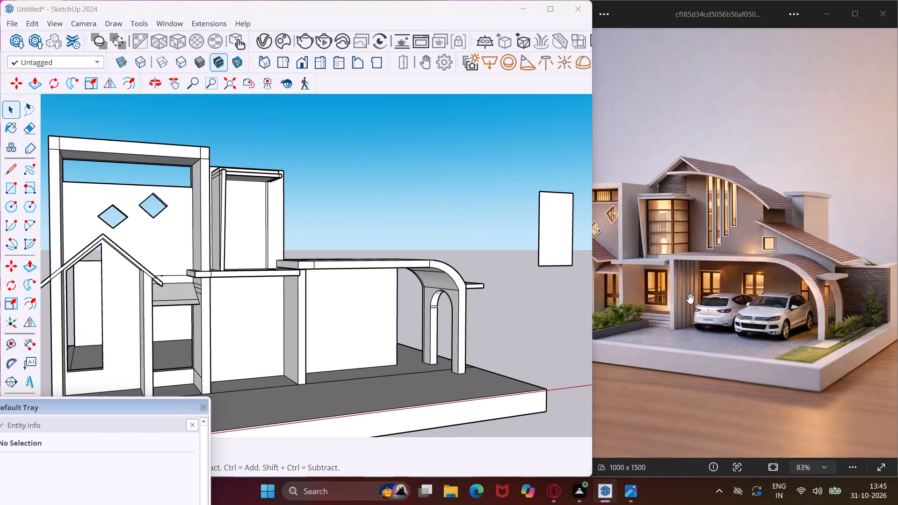
Draw an upright window rectangle of about 23 sq ft on the recessed wall between the two pillars beside the carport.
scroll(228, 317, "down", 3)
middle_click_drag(228, 317, 226, 317)
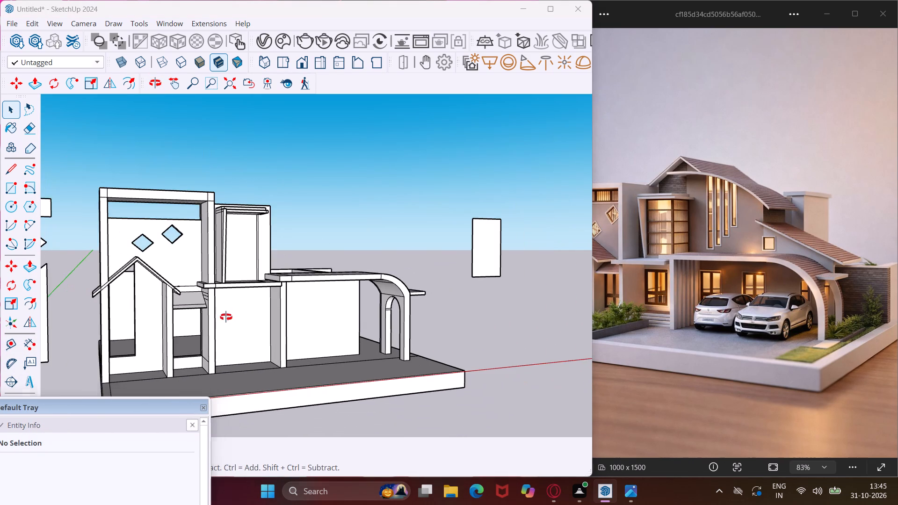
middle_click_drag(226, 317, 194, 321)
scroll(219, 338, "up", 4)
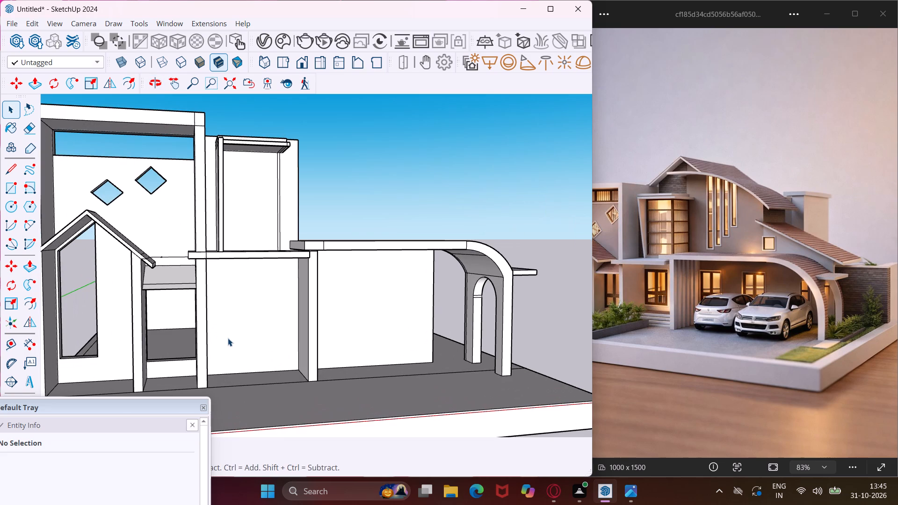
scroll(228, 338, "up", 3)
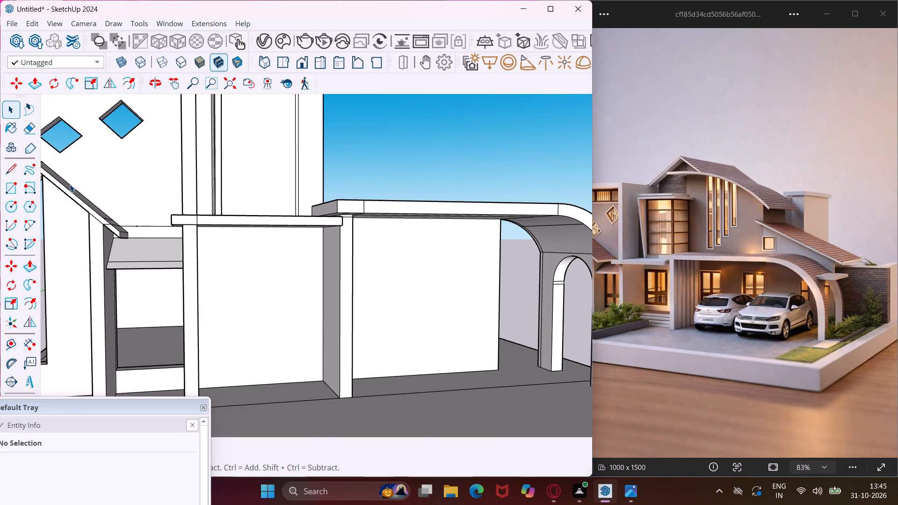
left_click(19, 193)
scroll(238, 292, "down", 5)
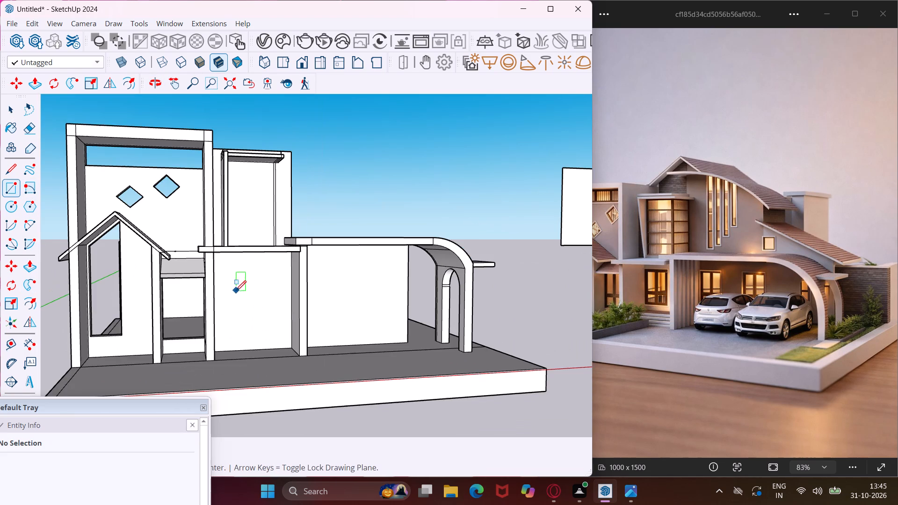
middle_click_drag(221, 317, 188, 320)
scroll(210, 311, "up", 9)
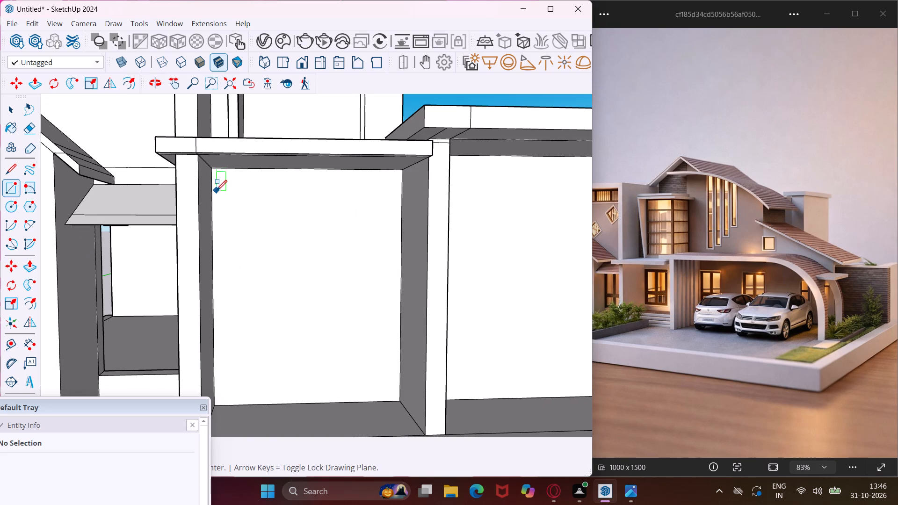
left_click(217, 217)
scroll(228, 252, "down", 5)
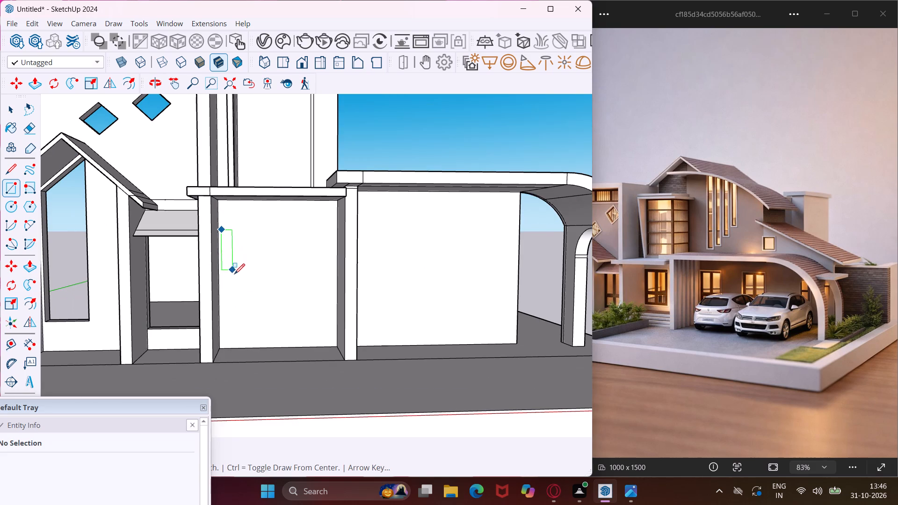
left_click(279, 318)
key("Escape")
key("space")
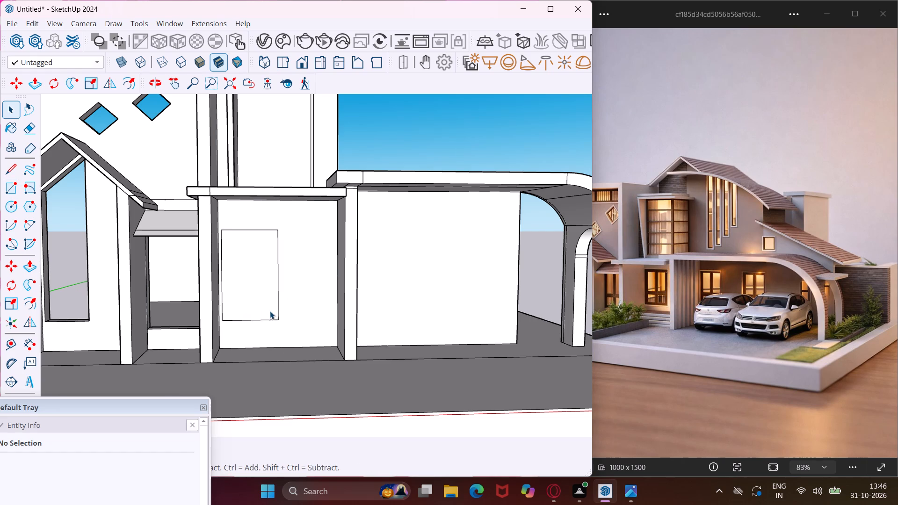
Copy the window rectangle's face into the empty space beside the house, below the existing spare panel.
left_click(265, 304)
key("m")
left_click(265, 304)
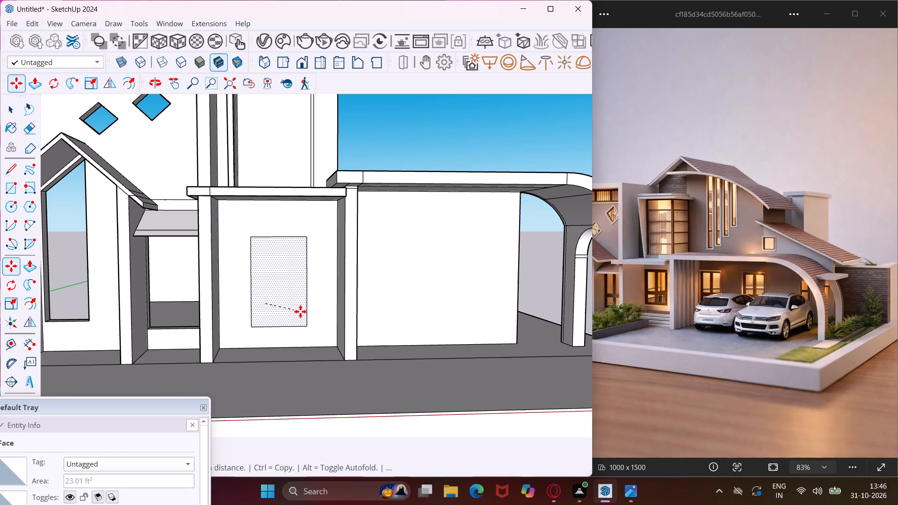
scroll(263, 294, "down", 11)
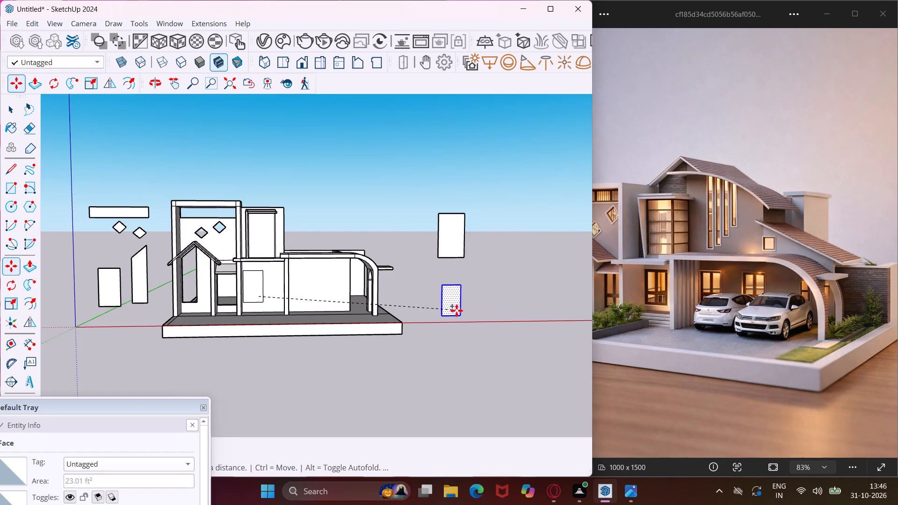
left_click(456, 300)
key("Escape")
key("space")
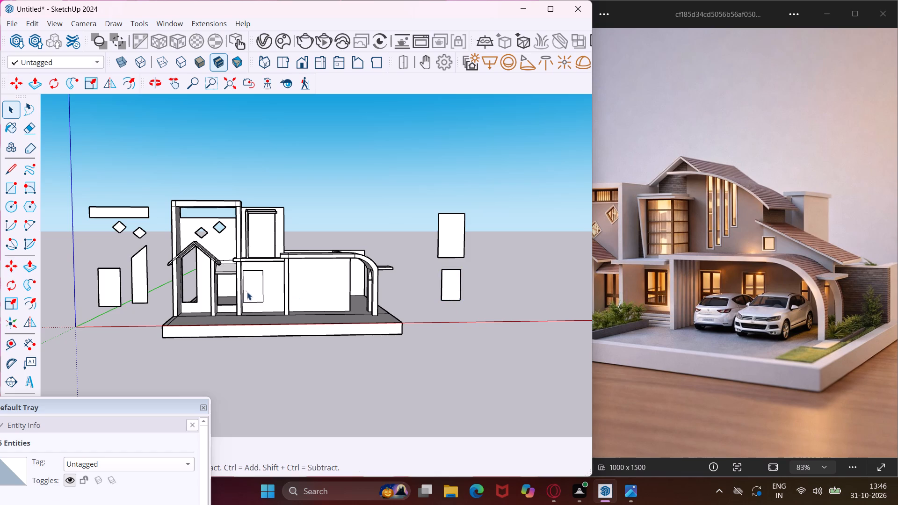
Push the window rectangle through the recessed wall to cut a window opening.
scroll(246, 289, "up", 10)
left_click(265, 296)
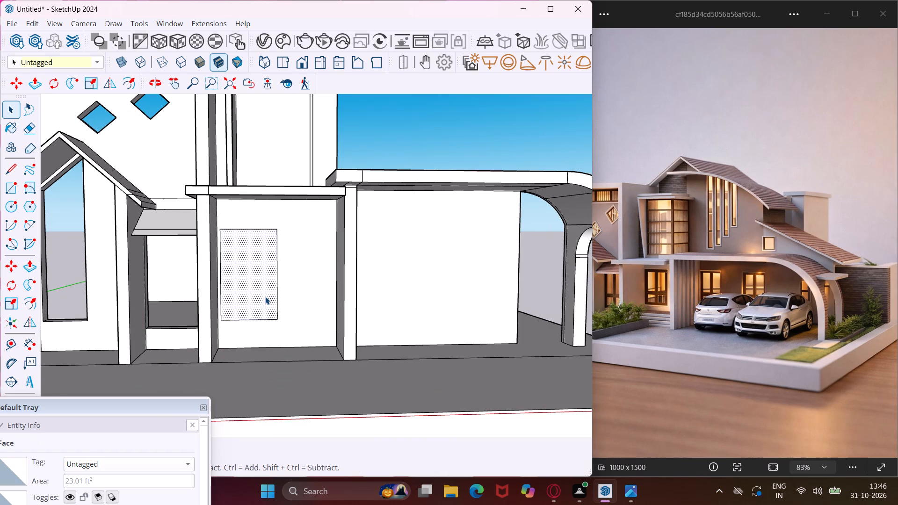
key("p")
left_click(265, 296)
left_click(261, 281)
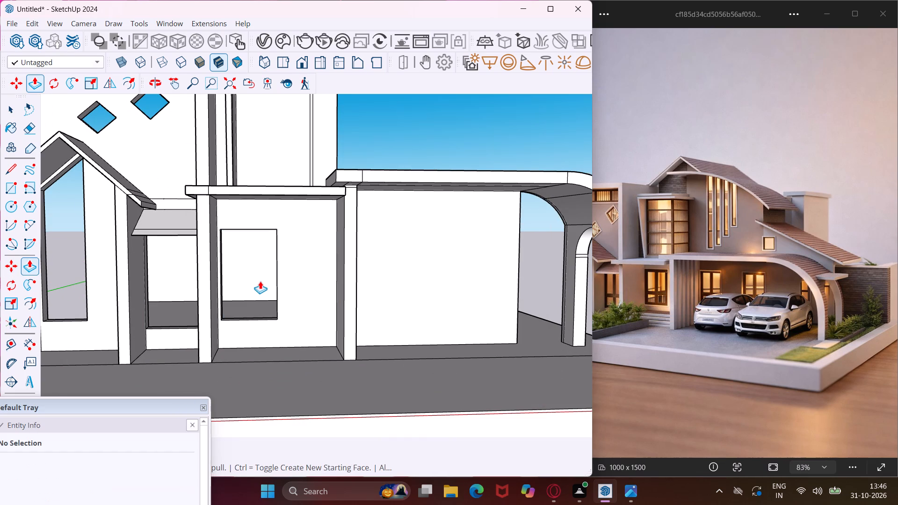
Draw an upright window rectangle of about 19.5 sq ft on the carport's back wall, near the pillar.
key("Escape")
key("space")
scroll(216, 253, "down", 7)
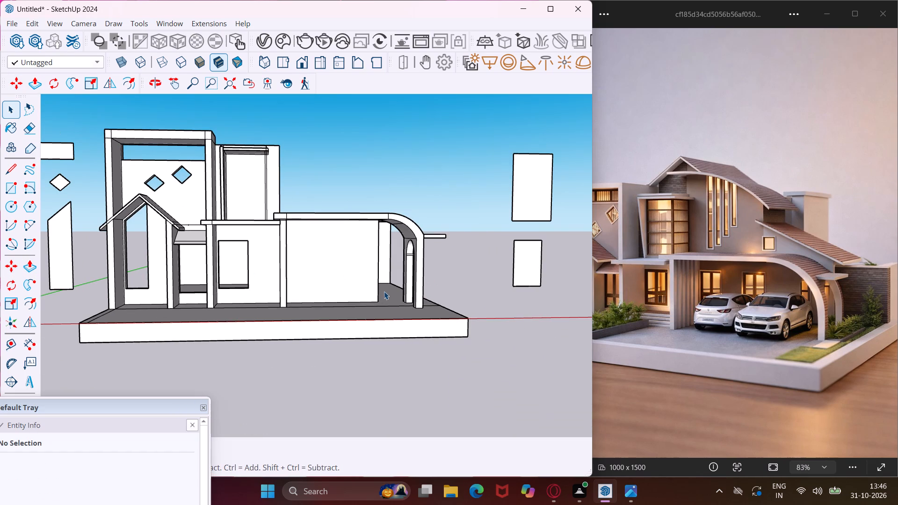
scroll(407, 269, "up", 5)
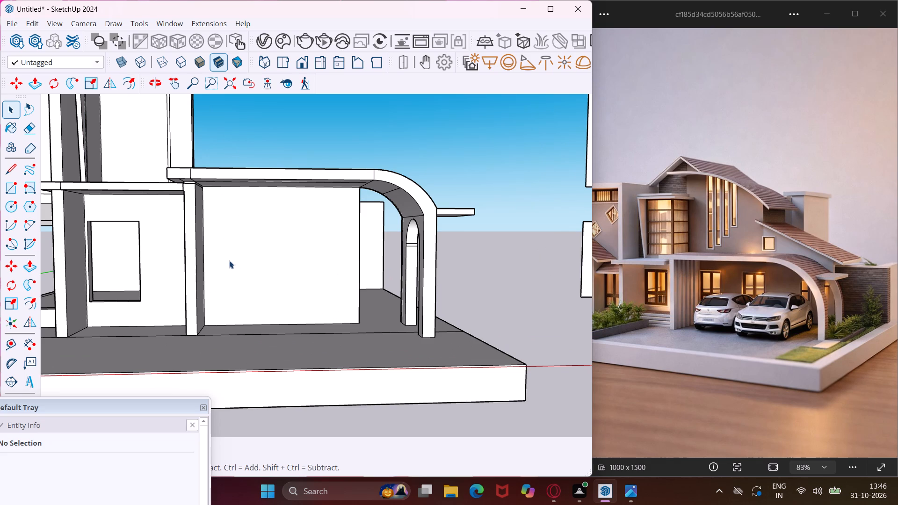
left_click(9, 193)
scroll(220, 283, "up", 2)
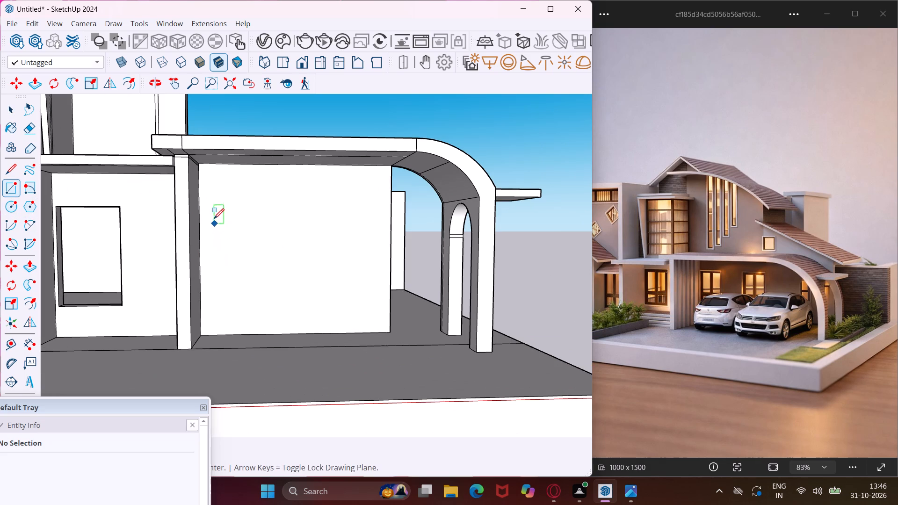
left_click(206, 195)
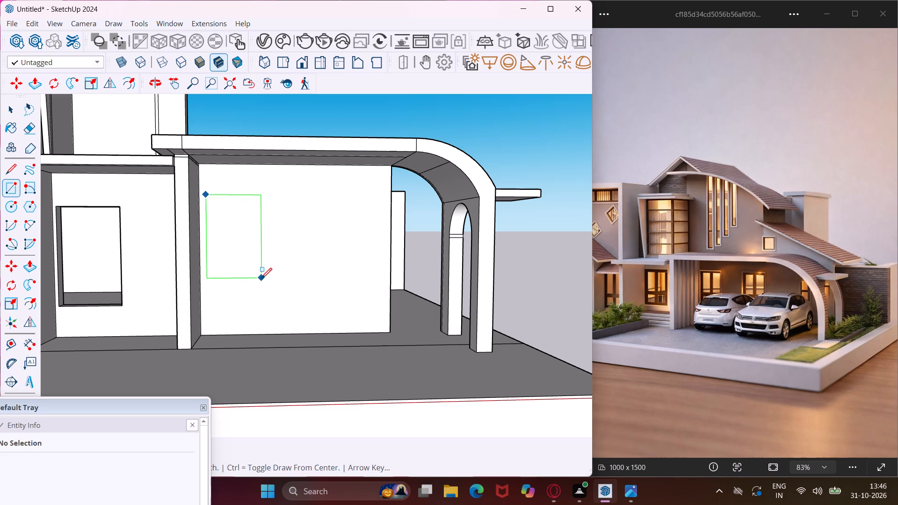
left_click(258, 293)
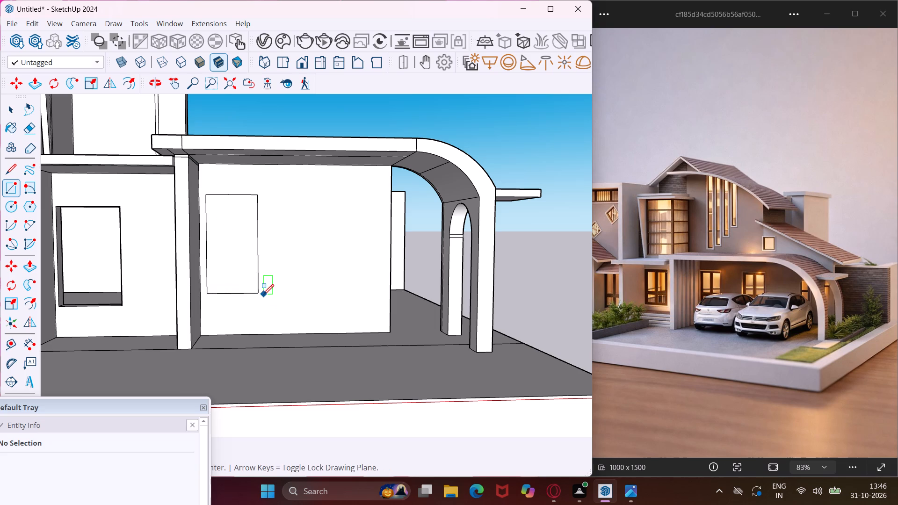
key("Escape")
key("space")
Copy the carport window rectangle's face into the empty space beside the house, next to the lower spare panel.
left_click(251, 281)
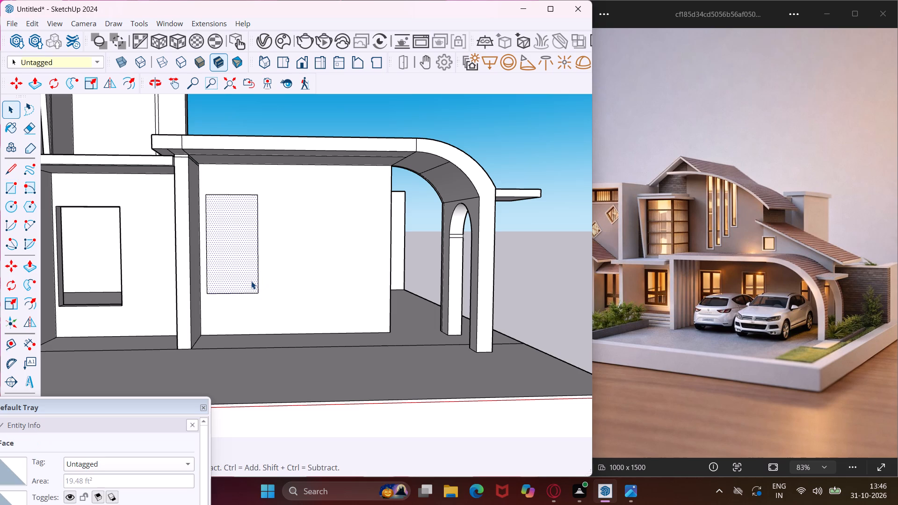
key("m")
left_click(251, 281)
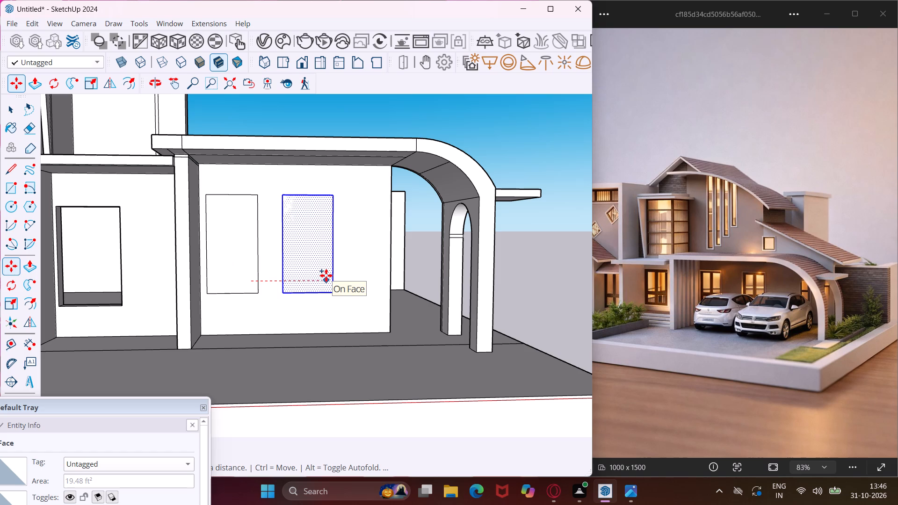
scroll(316, 278, "down", 10)
left_click(514, 274)
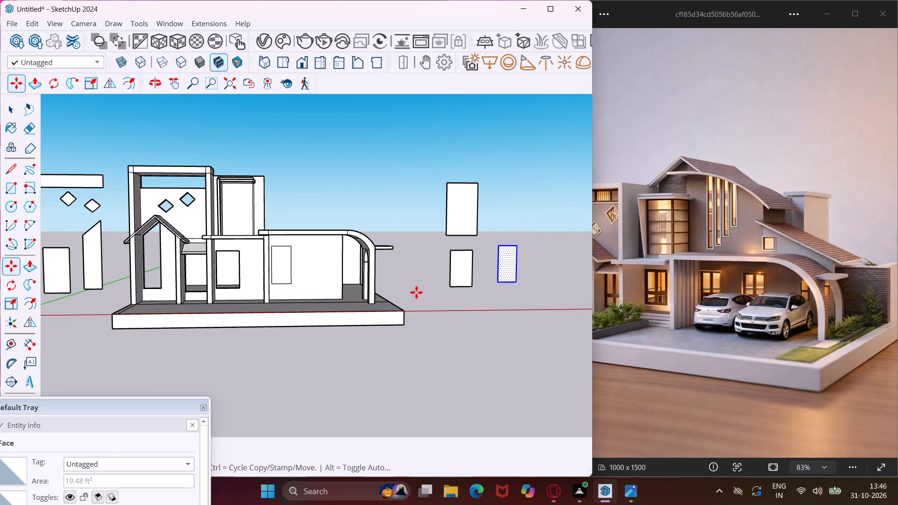
key("Escape")
key("space")
Copy the window rectangle along the red axis to the curved-arch end of the carport's back wall.
scroll(282, 267, "up", 5)
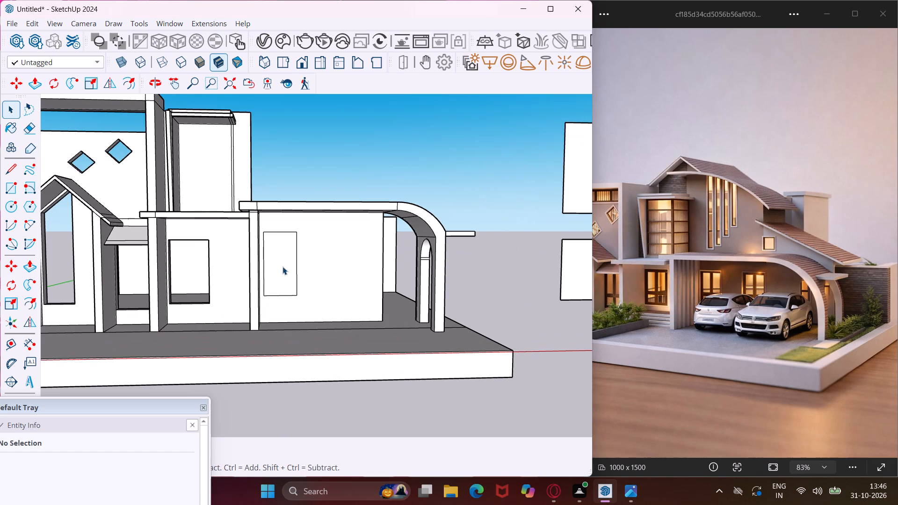
left_click(275, 274)
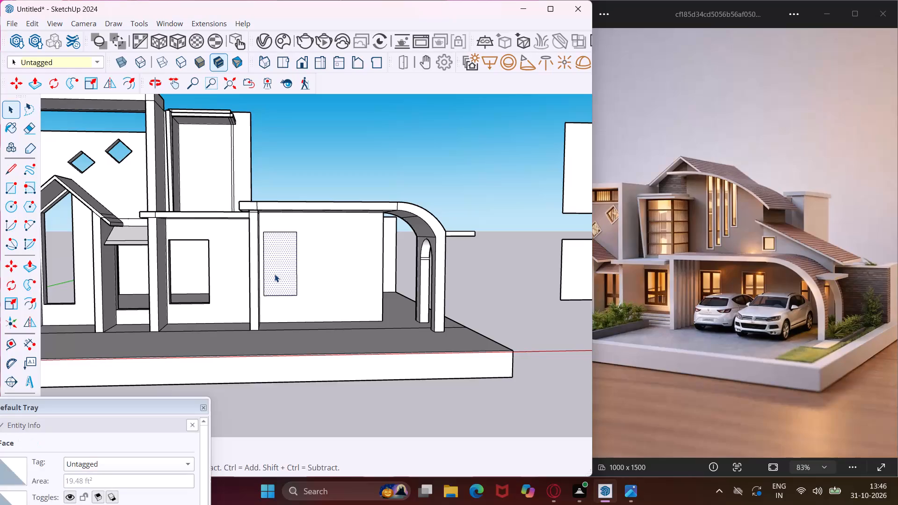
key("m")
left_click(275, 274)
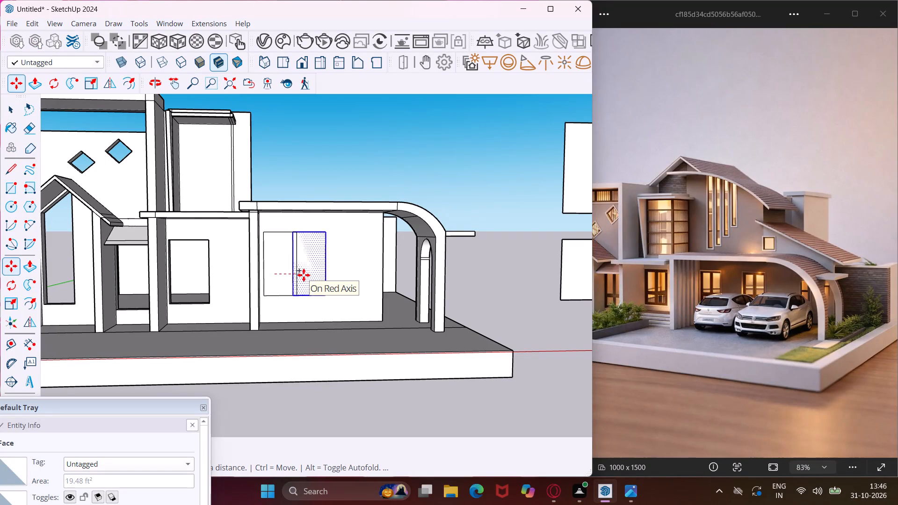
left_click(332, 271)
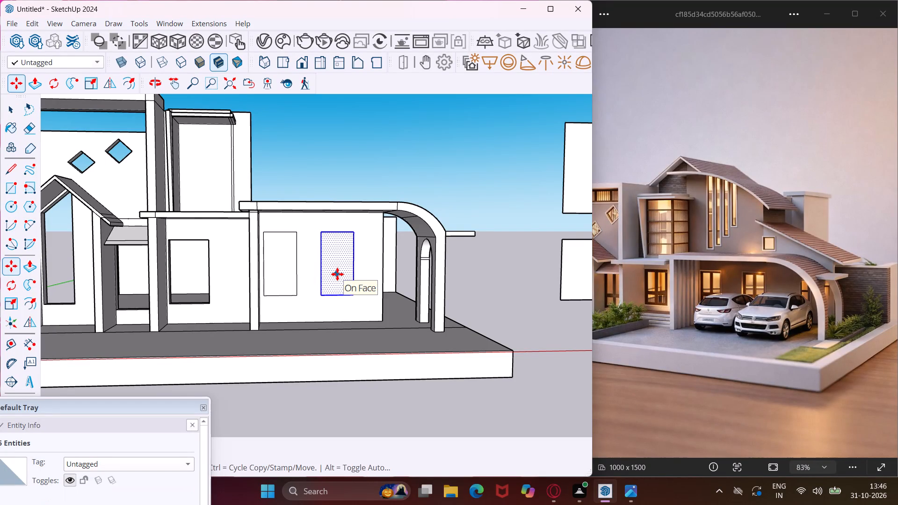
key("Escape")
key("space")
Push both window rectangles through the carport's back wall to cut two window openings.
scroll(338, 275, "up", 3)
left_click(338, 276)
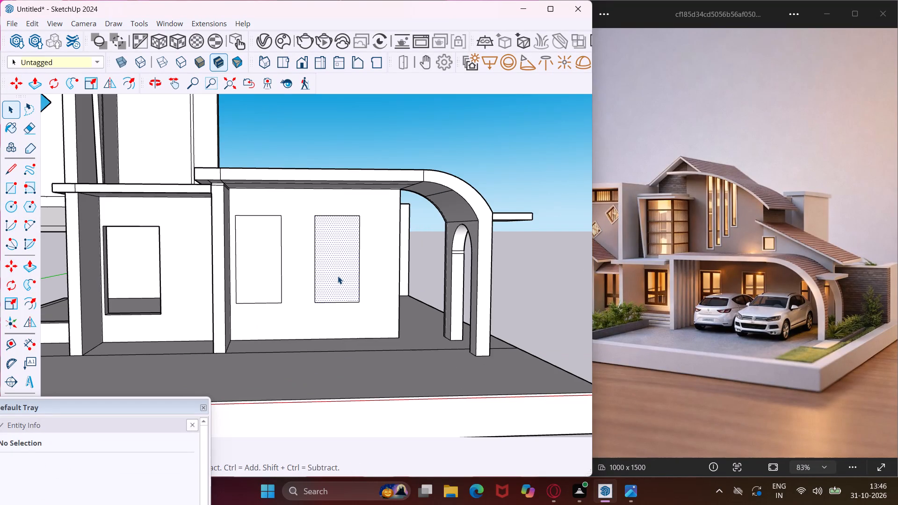
key("p")
left_click(338, 276)
left_click(333, 262)
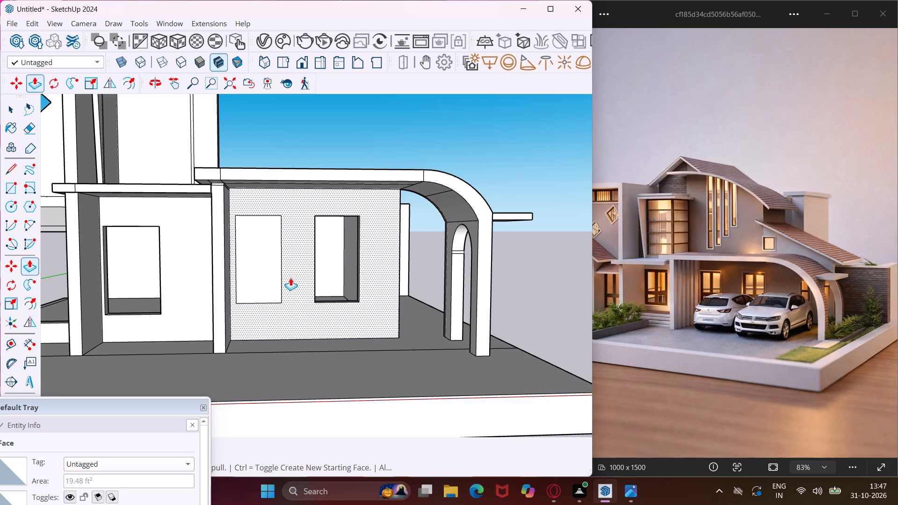
left_click(271, 278)
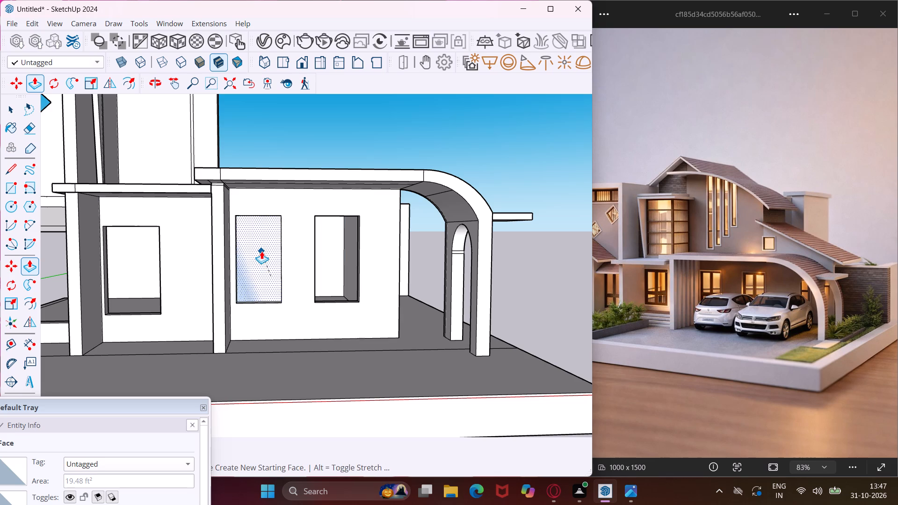
left_click(261, 251)
key("Escape")
key("space")
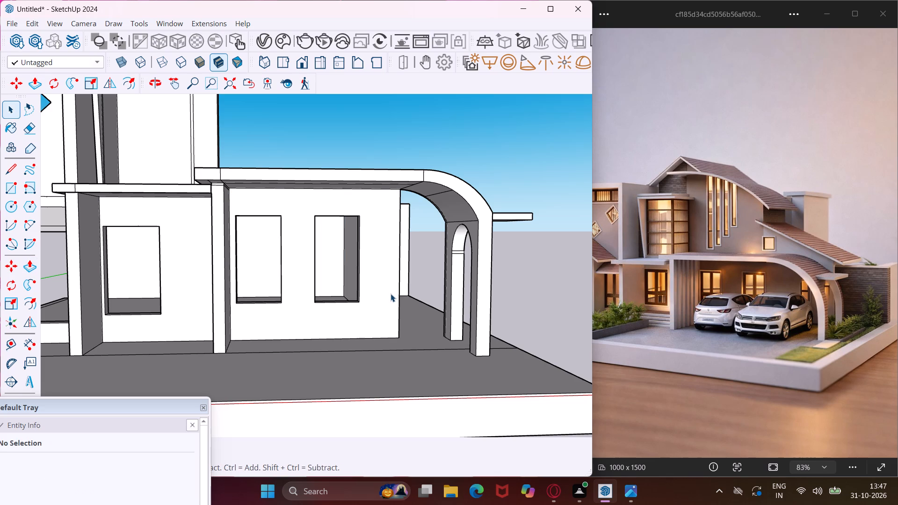
Draw an upright window rectangle of about 22 sq ft on the long side wall, near the carport arch.
middle_click_drag(391, 294, 151, 366)
scroll(151, 366, "up", 1)
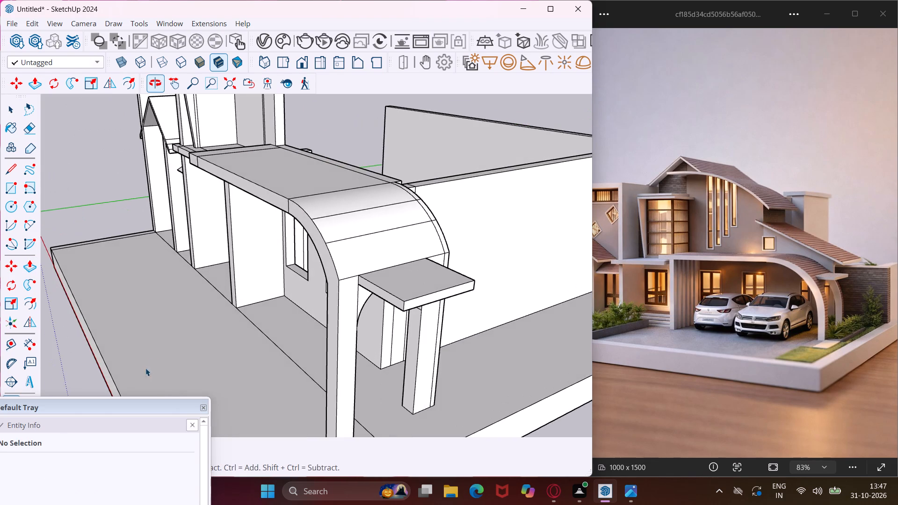
scroll(165, 350, "down", 4)
middle_click_drag(370, 314, 257, 325)
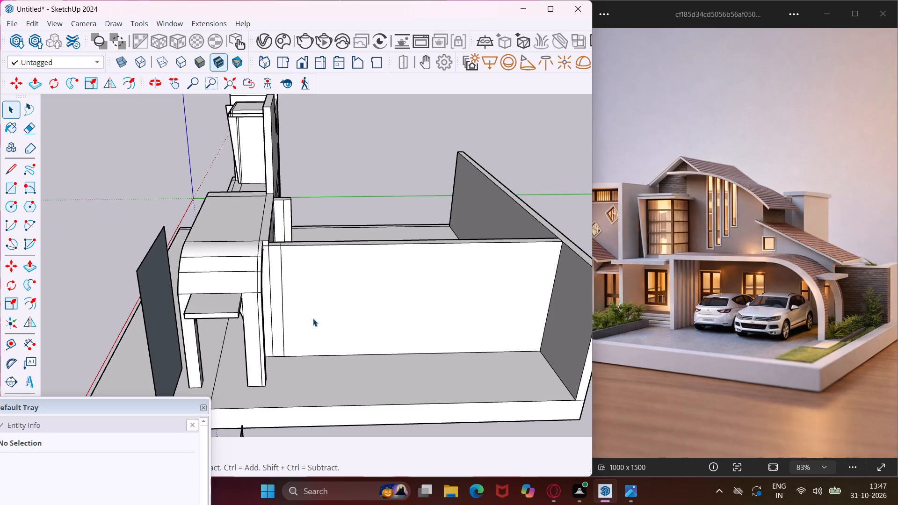
scroll(324, 316, "up", 4)
middle_click_drag(324, 316, 319, 295)
scroll(319, 295, "up", 1)
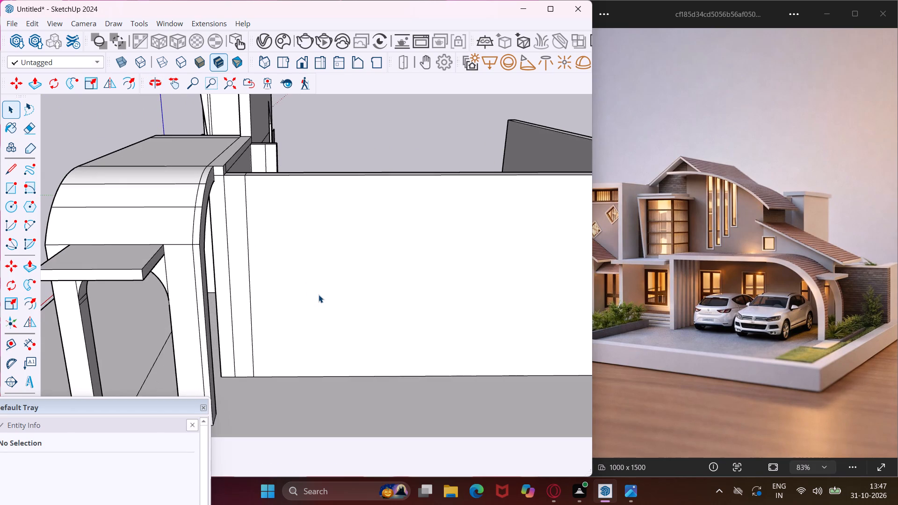
scroll(303, 283, "down", 4)
left_click(7, 181)
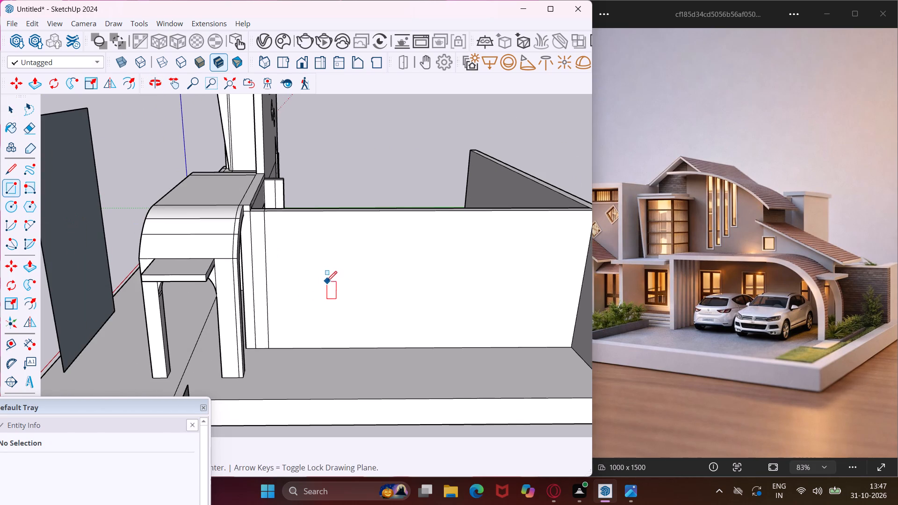
middle_click_drag(326, 277, 322, 252)
scroll(308, 238, "up", 4)
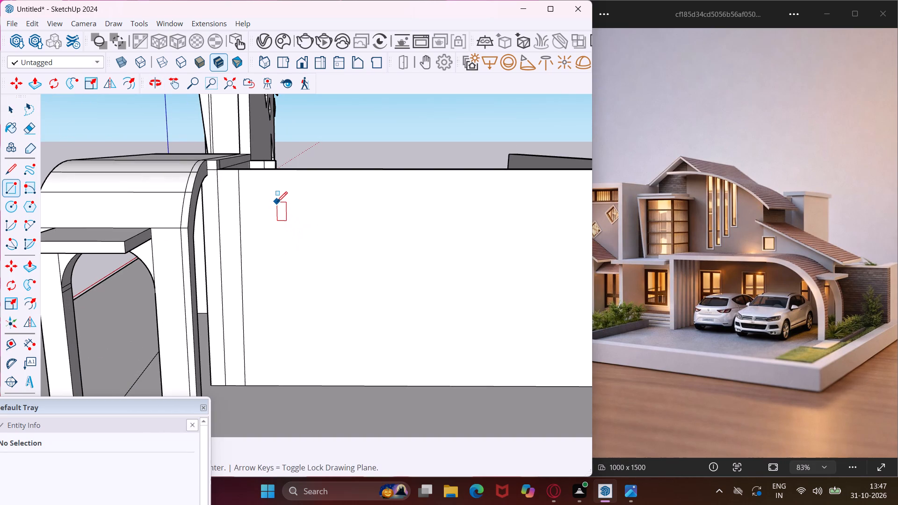
left_click(277, 202)
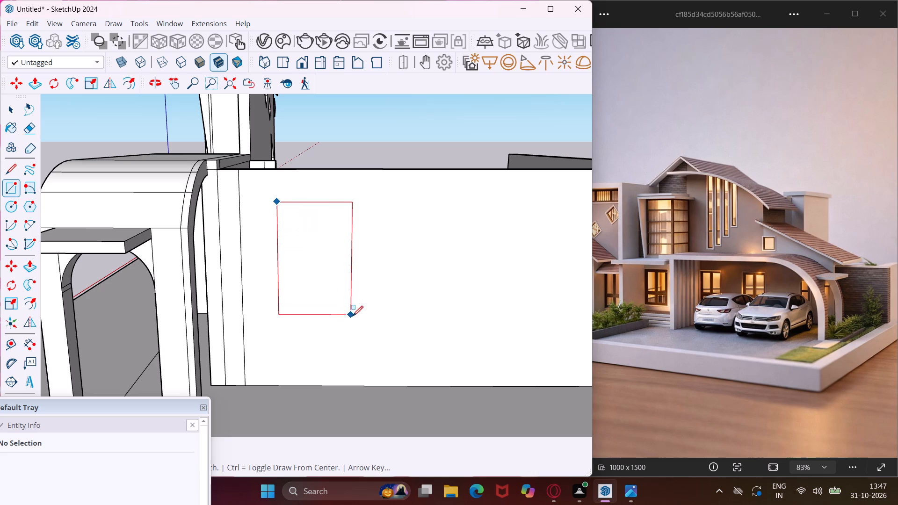
left_click(356, 319)
key("Escape")
key("space")
Copy the side wall's window rectangle along the green axis, toward the rear of the same wall.
scroll(311, 272, "down", 5)
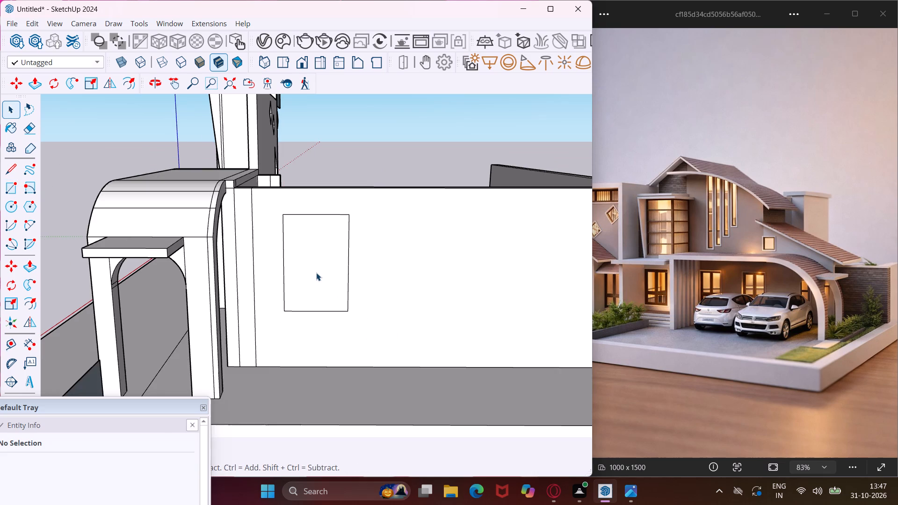
scroll(316, 273, "down", 4)
left_click(316, 273)
key("m")
left_click(316, 273)
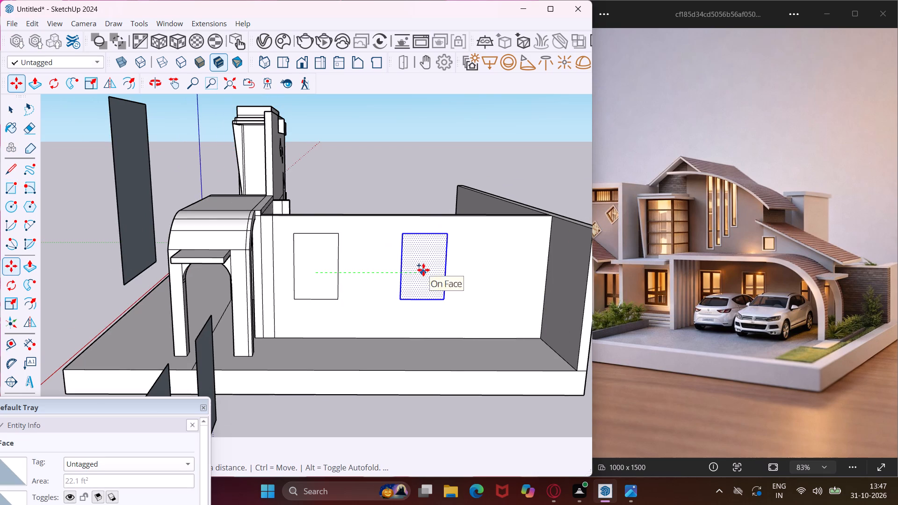
left_click(423, 270)
key("Escape")
key("space")
Copy the side wall's first window face outward into the empty space beside the house, near the spare panels.
left_click(319, 268)
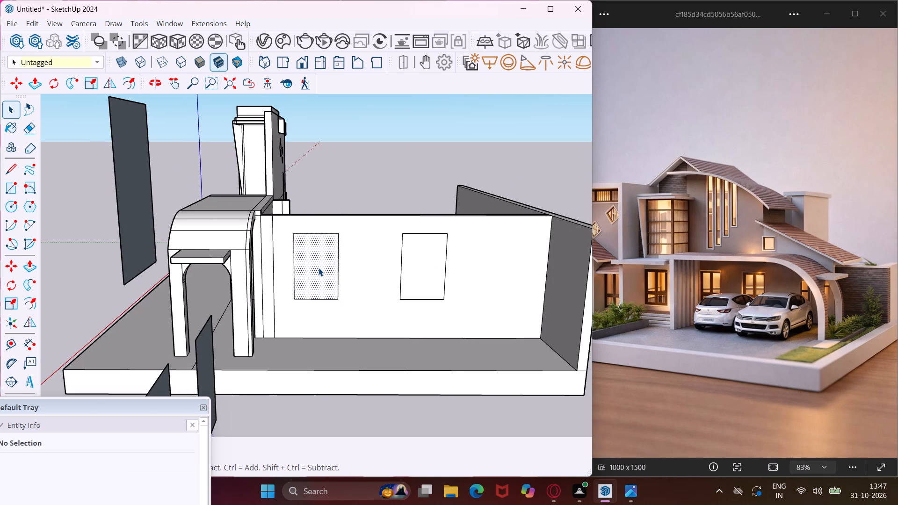
key("m")
left_click(319, 268)
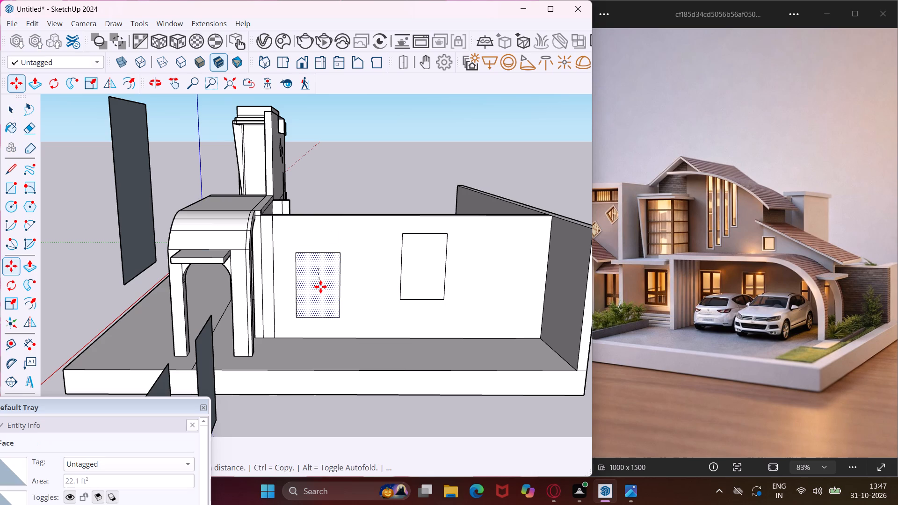
middle_click_drag(320, 287, 468, 322)
scroll(467, 318, "down", 5)
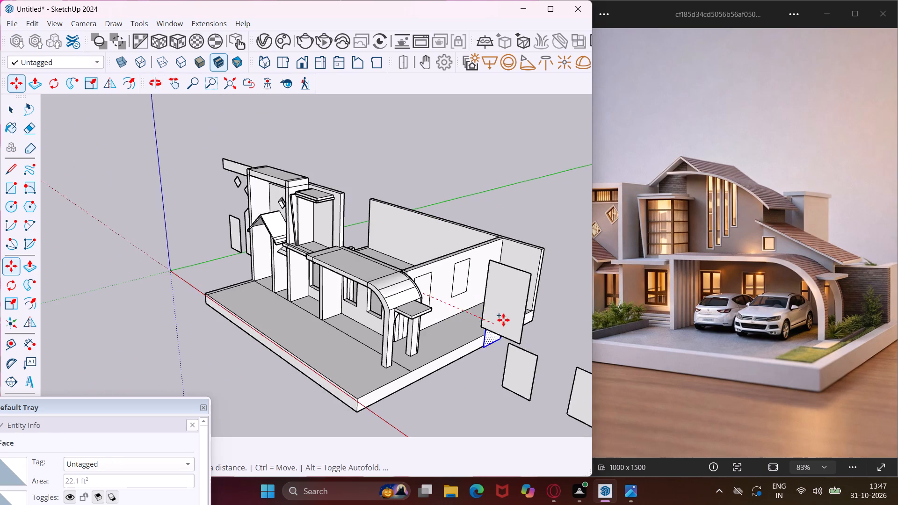
scroll(506, 320, "down", 4)
left_click(550, 328)
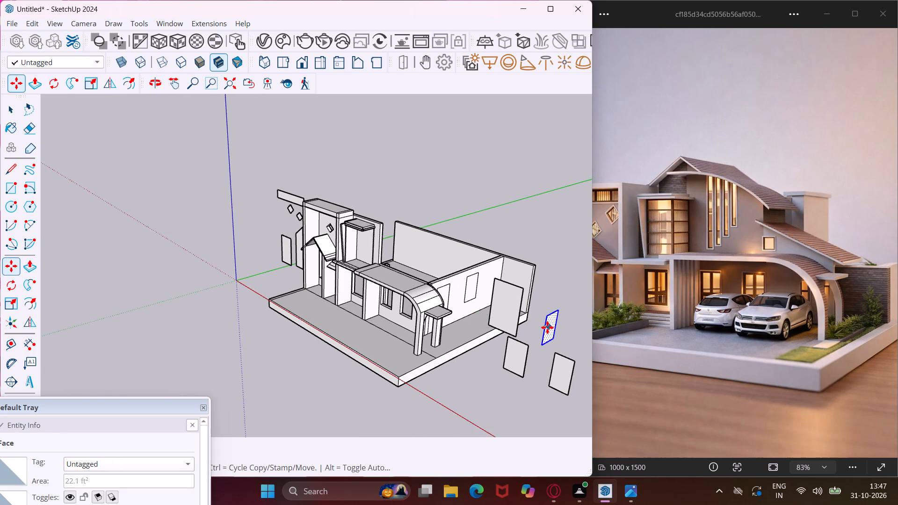
key("Escape")
key("space")
Push both window rectangles through the long side wall to cut two window openings.
scroll(478, 286, "up", 10)
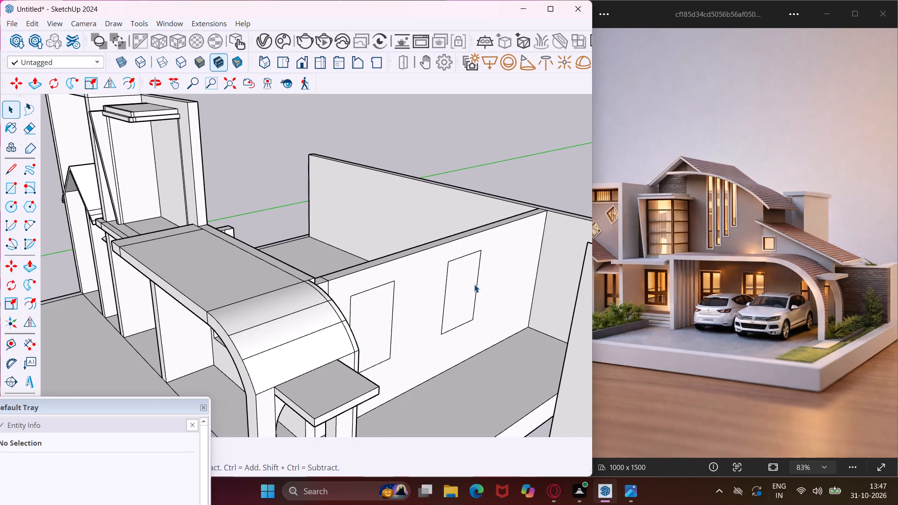
middle_click_drag(469, 284, 390, 320)
scroll(348, 331, "up", 5)
left_click(332, 321)
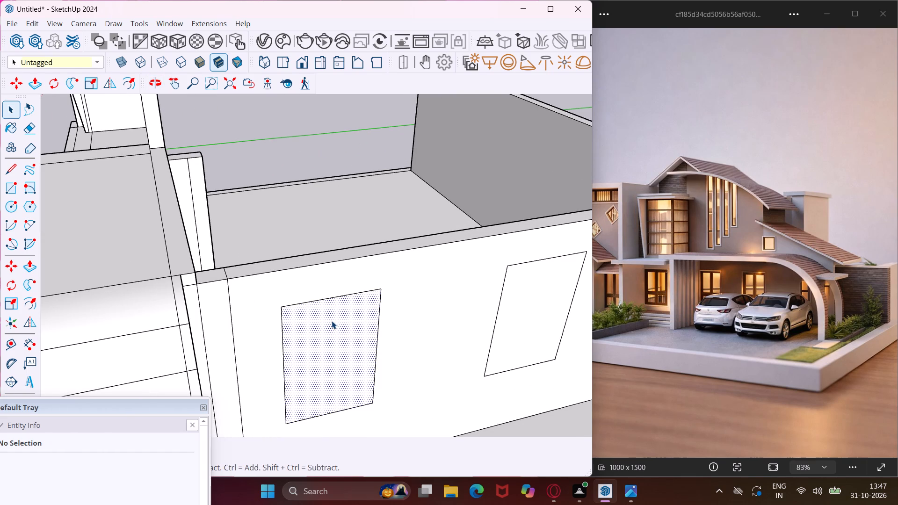
key("p")
left_click(332, 321)
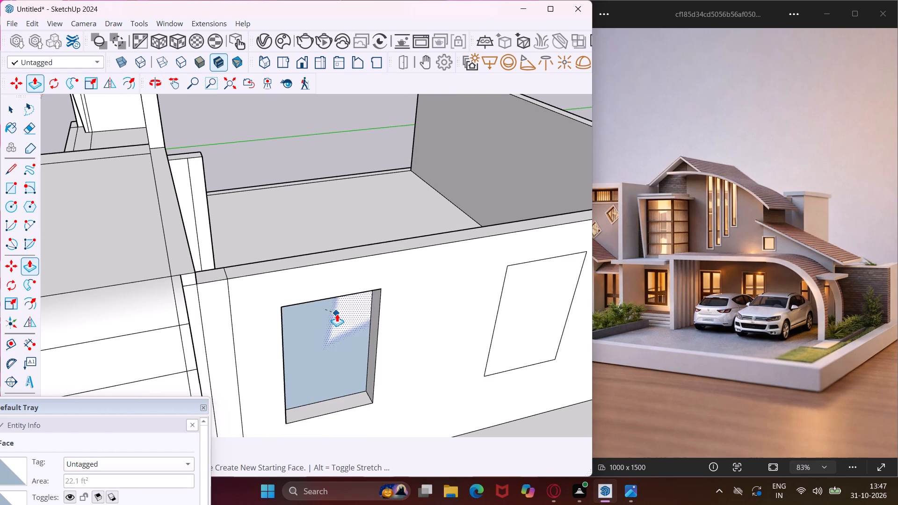
left_click(337, 314)
scroll(334, 316, "down", 3)
left_click(470, 313)
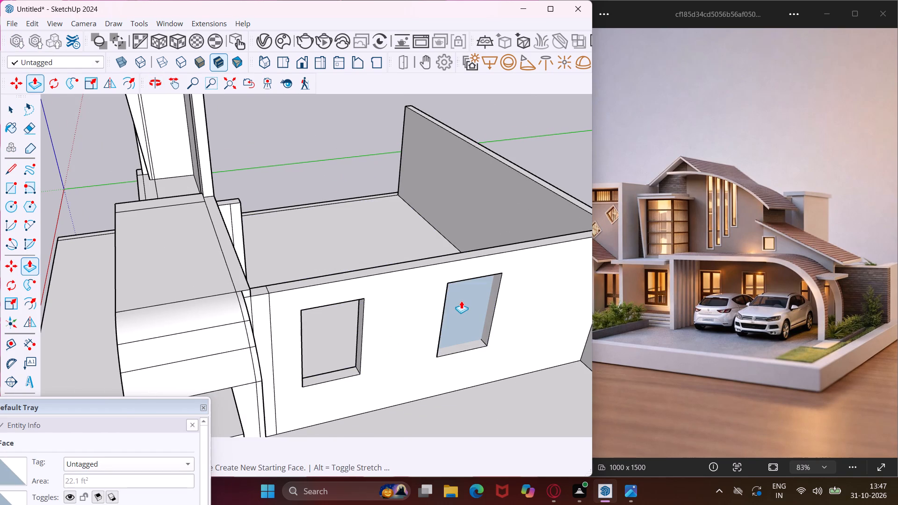
left_click(463, 294)
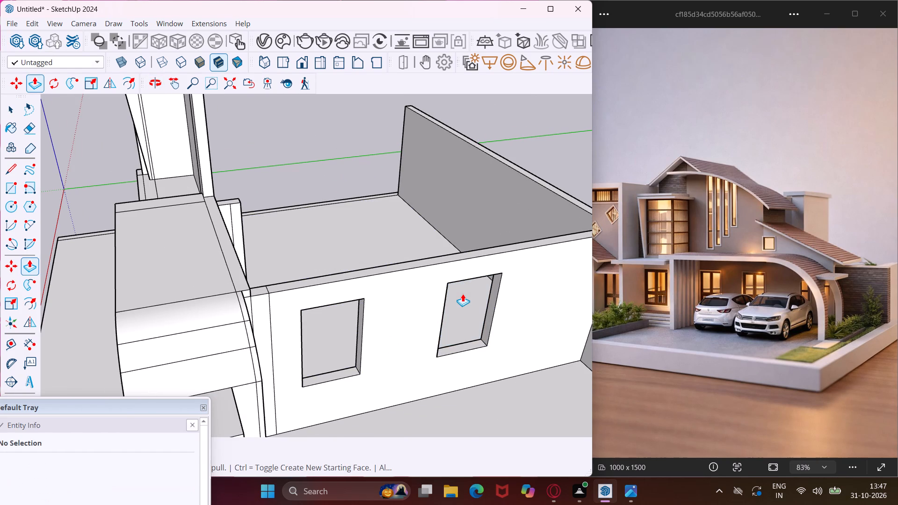
key("Escape")
key("space")
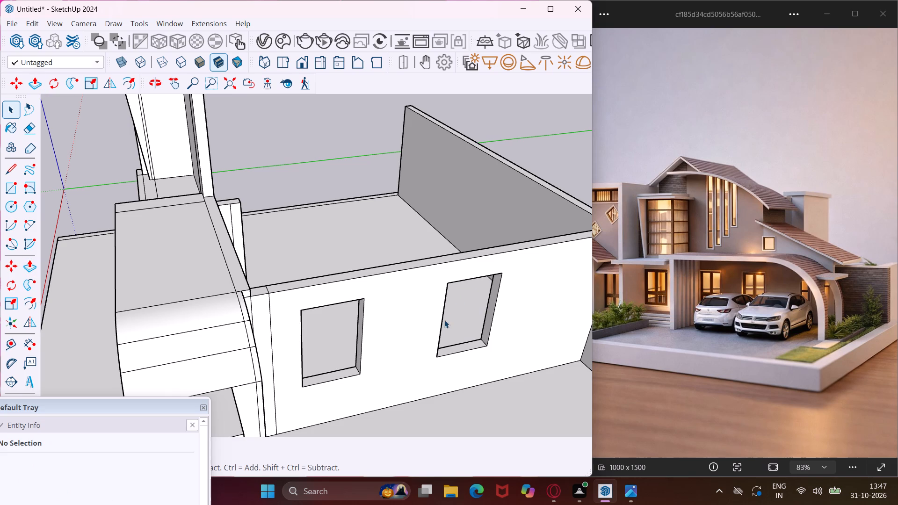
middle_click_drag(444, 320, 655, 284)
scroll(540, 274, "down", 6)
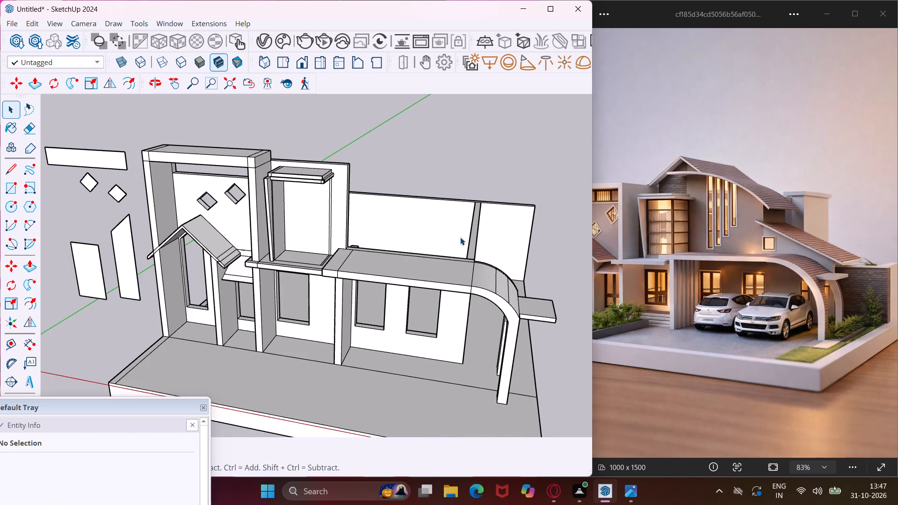
Draw a short line across the wall-top strip behind the flat carport roof, splitting the strip in two near its middle.
scroll(434, 221, "up", 6)
middle_click_drag(434, 221, 441, 273)
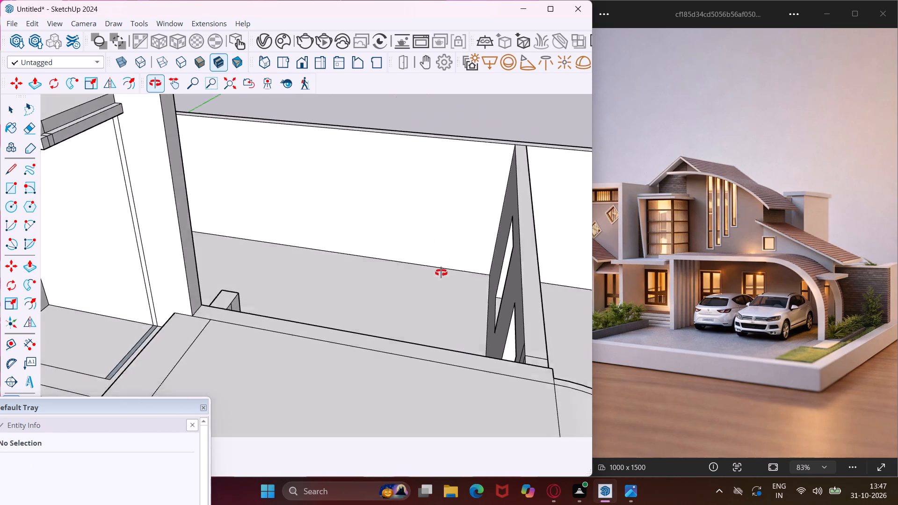
middle_click_drag(441, 273, 441, 273)
scroll(384, 282, "down", 5)
middle_click_drag(384, 286, 394, 324)
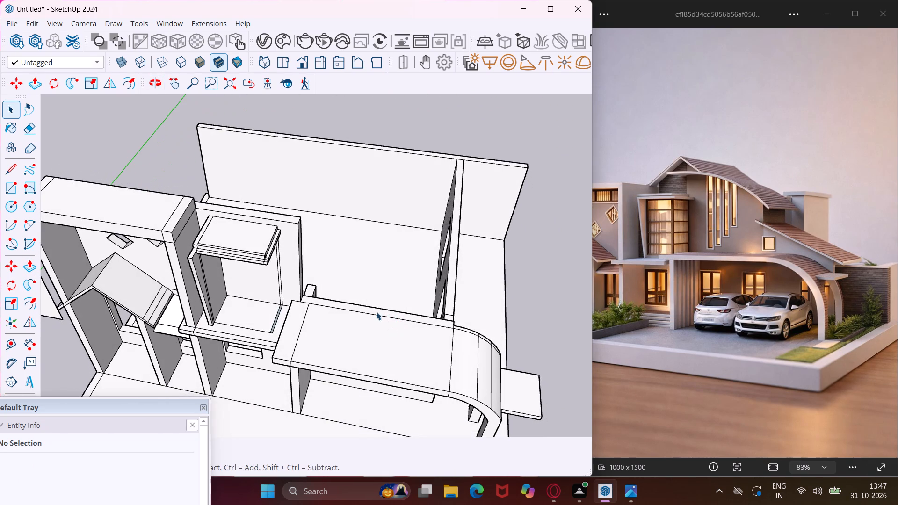
scroll(359, 299, "up", 5)
scroll(359, 299, "down", 4)
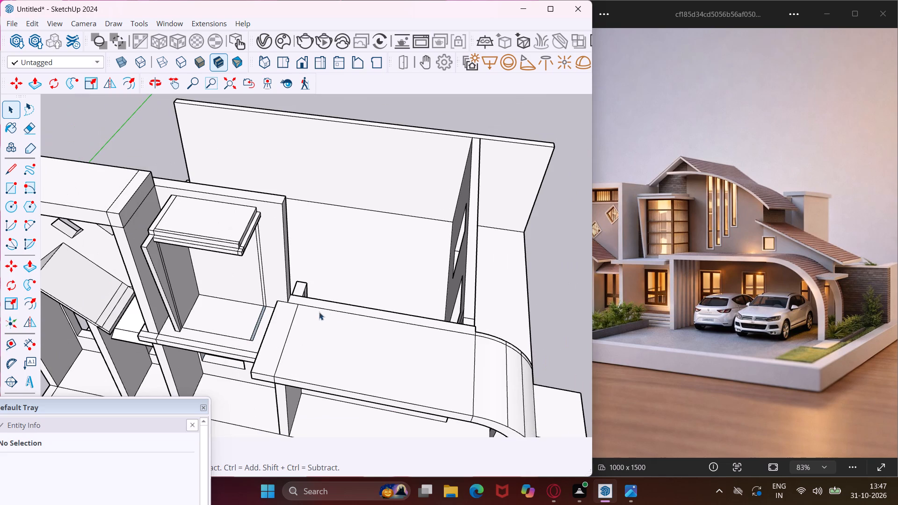
left_click(10, 161)
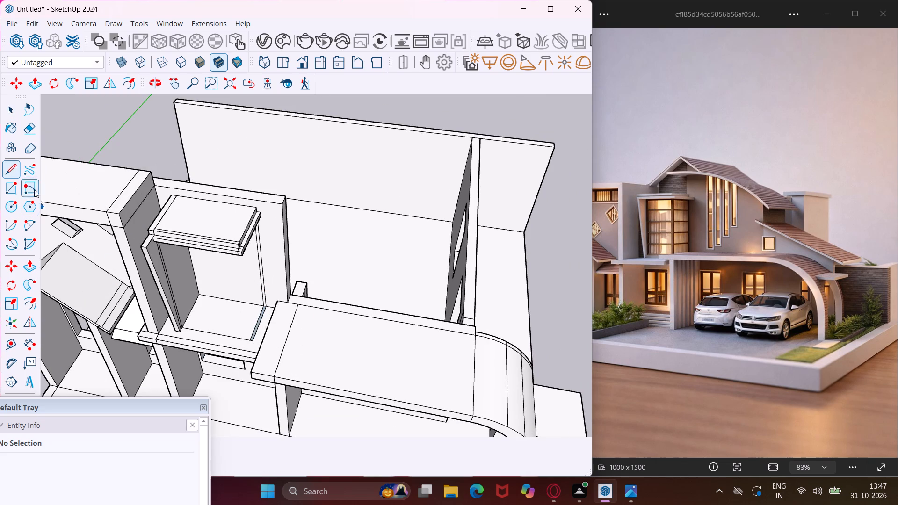
middle_click_drag(411, 337, 172, 353)
scroll(304, 353, "up", 5)
middle_click_drag(286, 336, 216, 282)
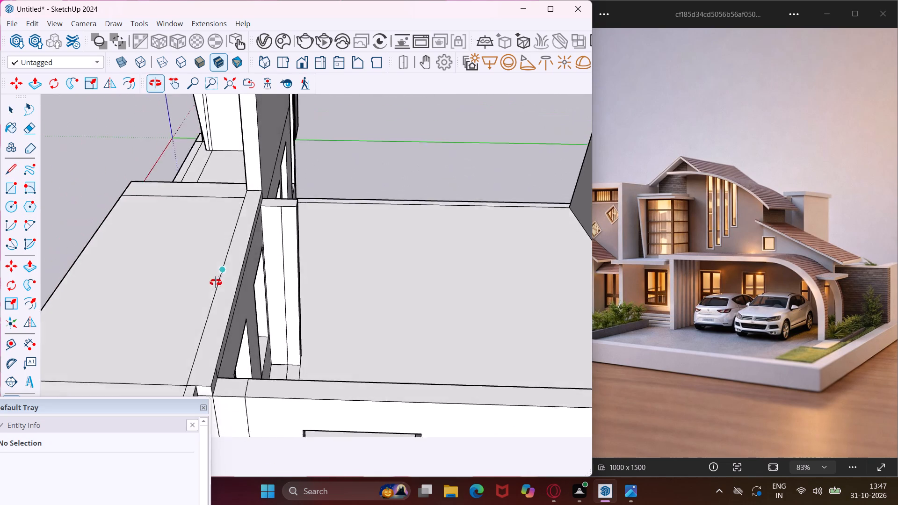
middle_click_drag(216, 282, 216, 281)
scroll(219, 277, "up", 3)
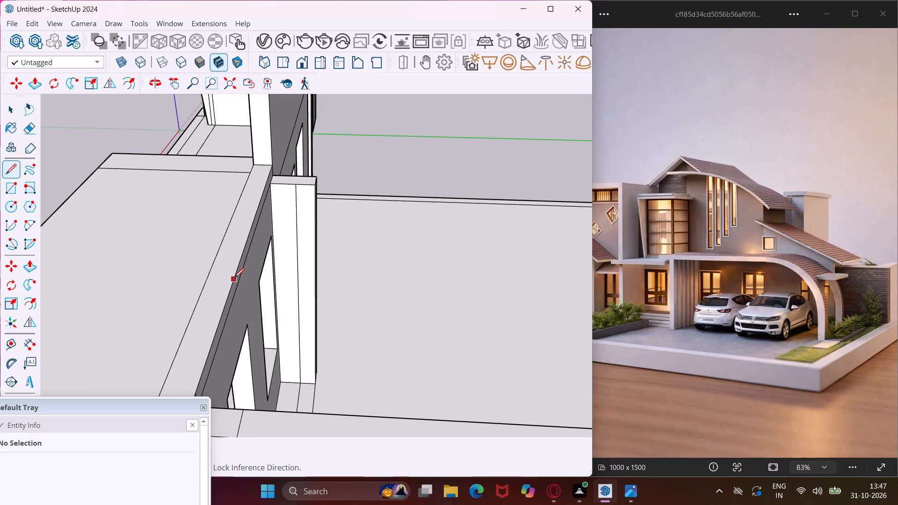
middle_click_drag(233, 278, 292, 246)
scroll(233, 278, "up", 1)
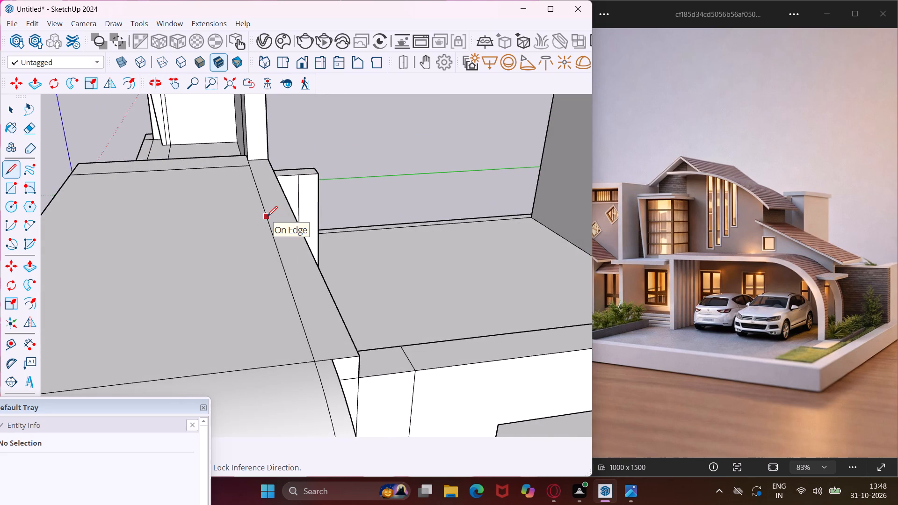
middle_click_drag(267, 216, 275, 258)
scroll(275, 258, "down", 3)
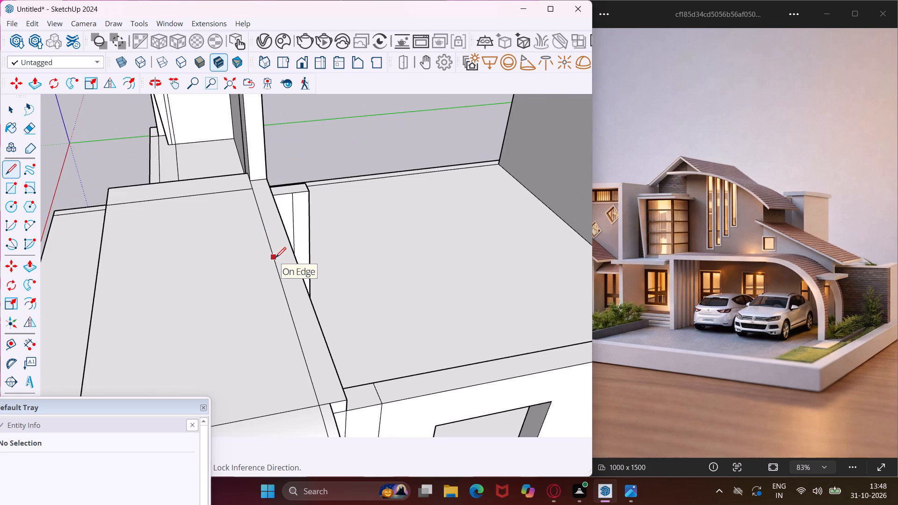
scroll(275, 258, "down", 3)
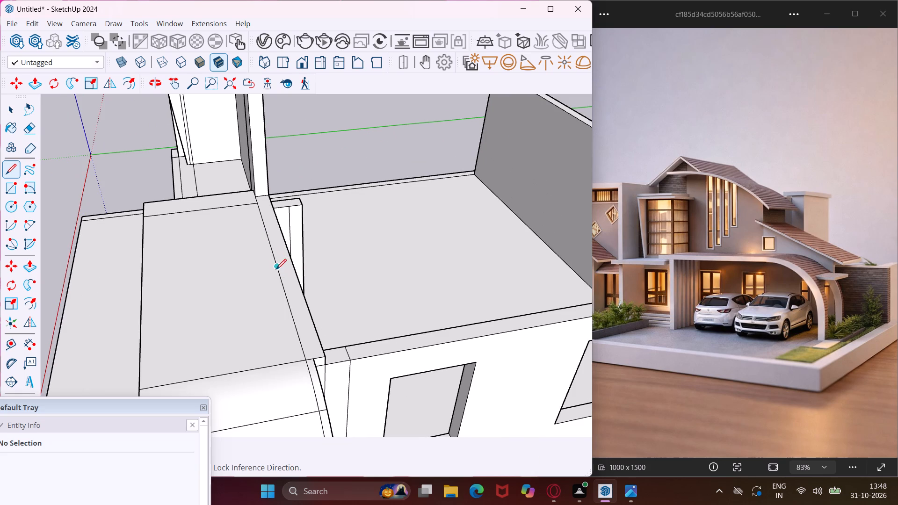
left_click(276, 269)
left_click(290, 260)
key("Escape")
key("space")
Pull the wall-top strip nearest the carport's curved arch upward to form a low upper wall behind the roof.
middle_click_drag(277, 233, 326, 241)
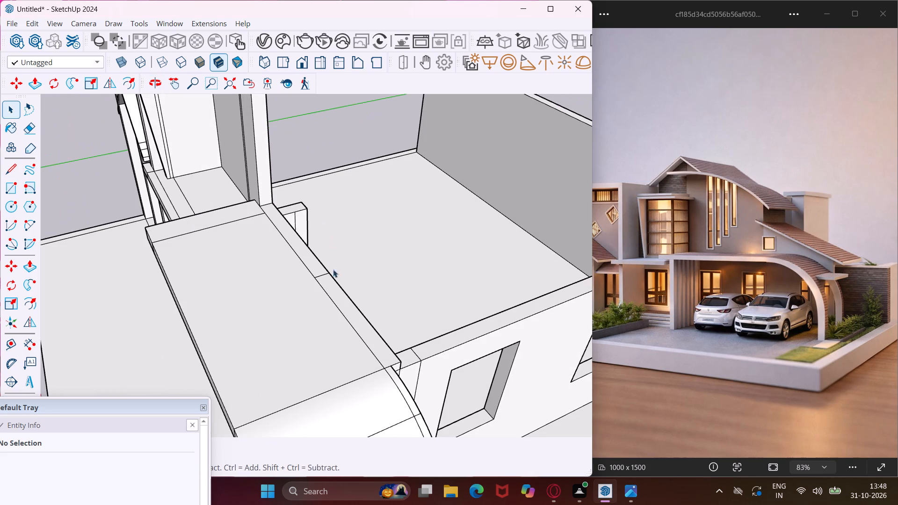
left_click(343, 307)
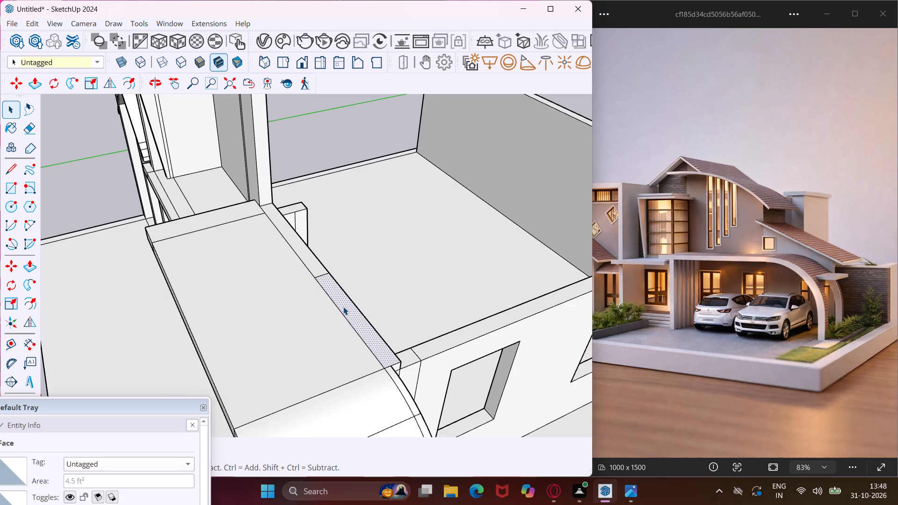
key("p")
left_click(343, 307)
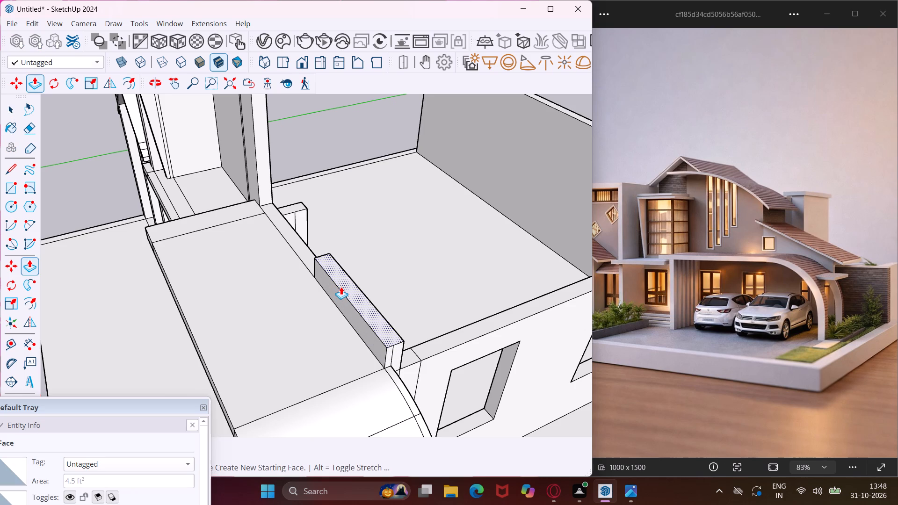
scroll(341, 248, "down", 3)
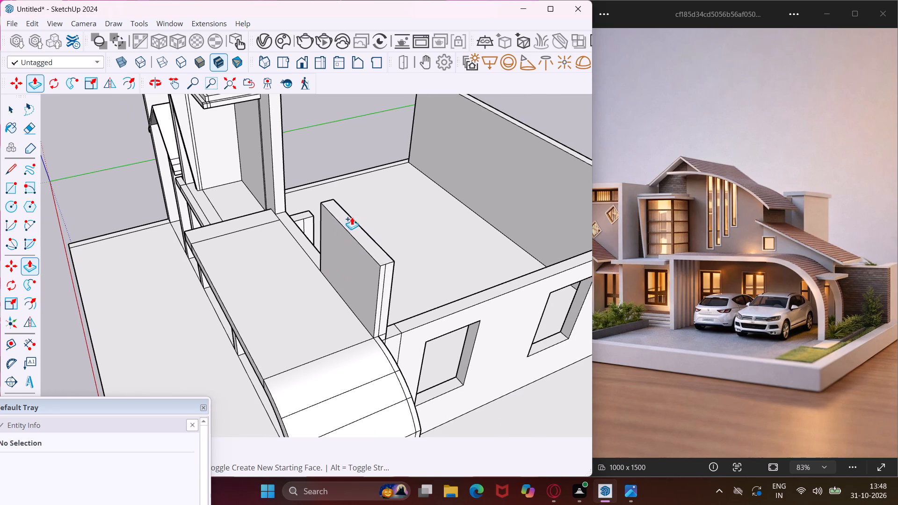
left_click(352, 205)
Pull the remaining wall-top strip beside the projecting bay up level with the top of the wall behind the bay.
middle_click_drag(345, 215, 420, 265)
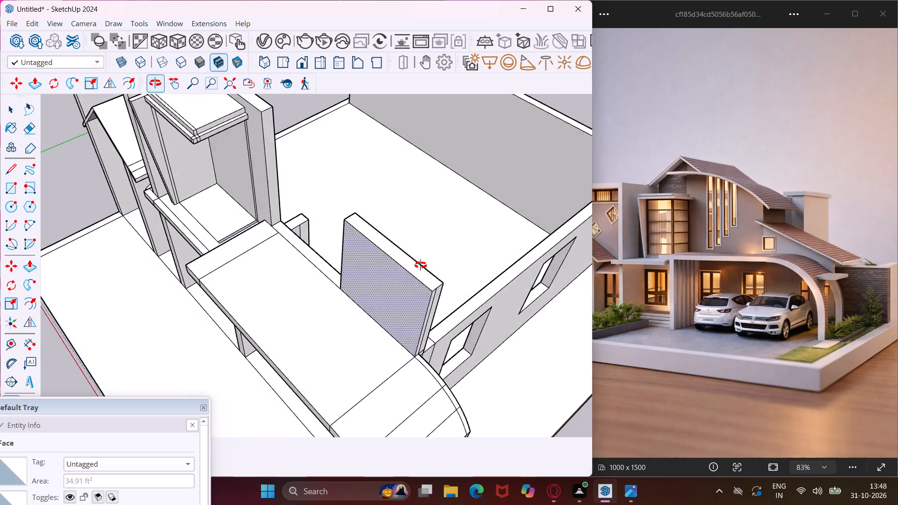
middle_click_drag(420, 265, 427, 267)
scroll(307, 231, "up", 4)
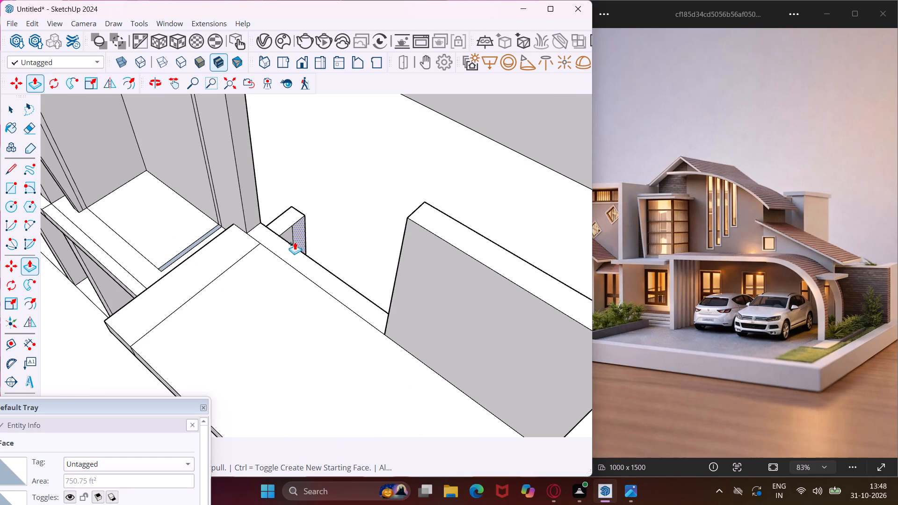
left_click(292, 248)
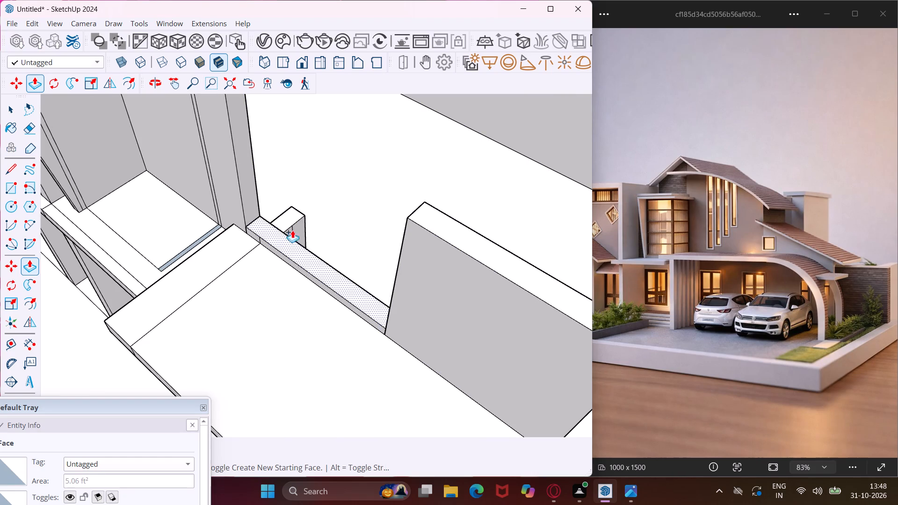
scroll(295, 184, "down", 10)
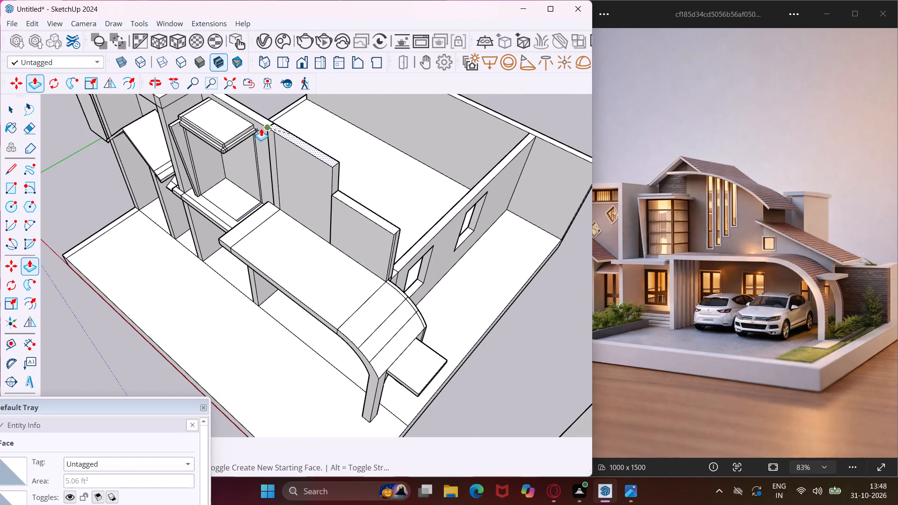
left_click(261, 127)
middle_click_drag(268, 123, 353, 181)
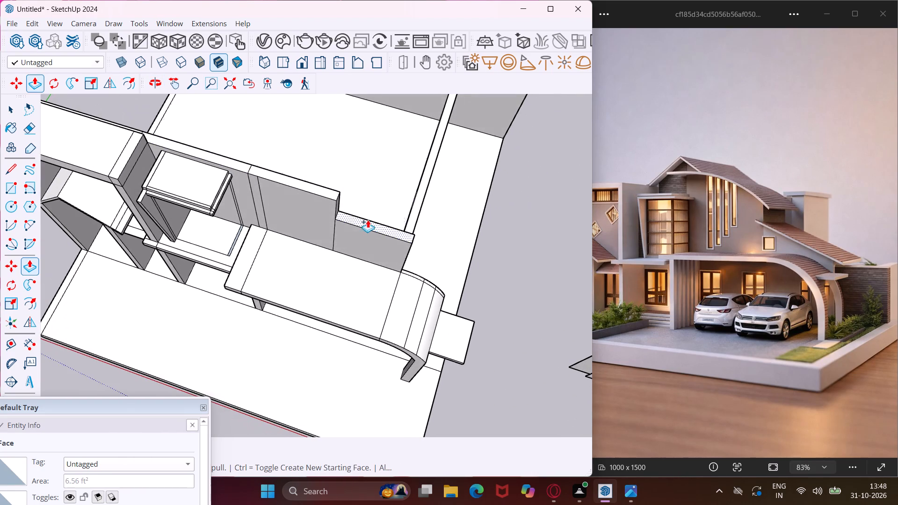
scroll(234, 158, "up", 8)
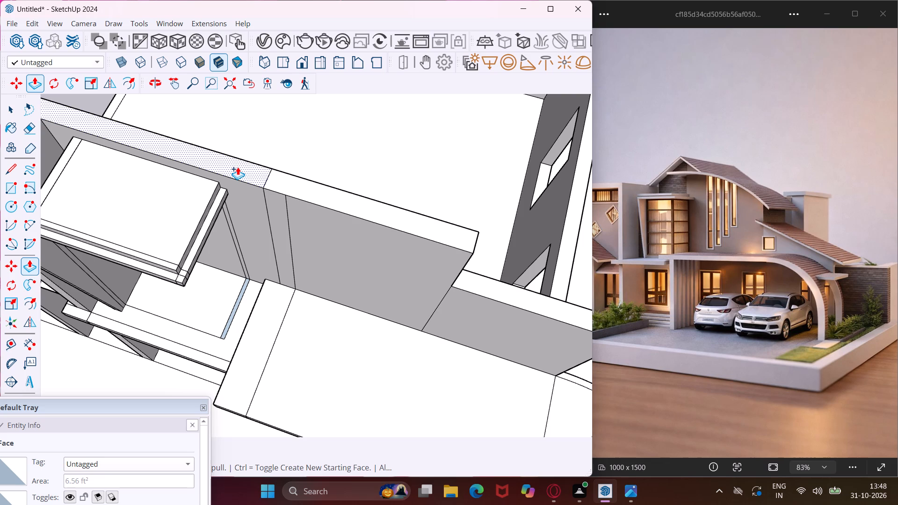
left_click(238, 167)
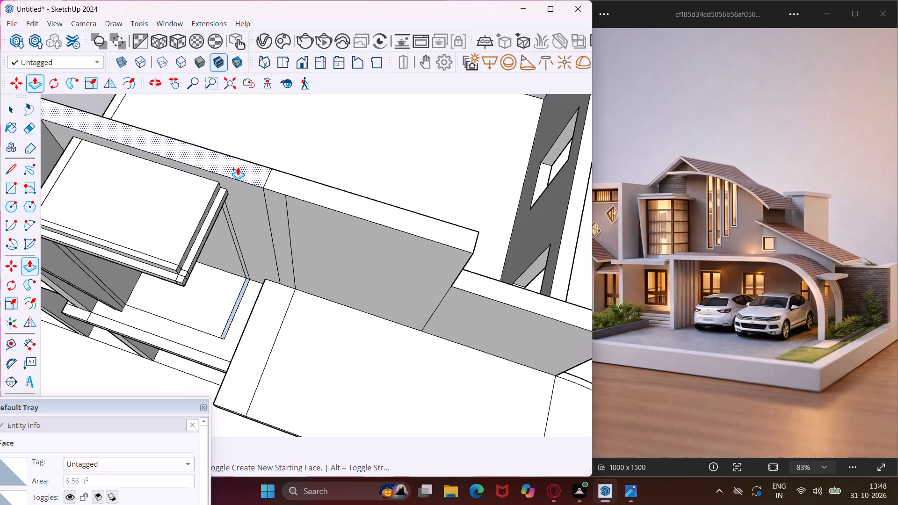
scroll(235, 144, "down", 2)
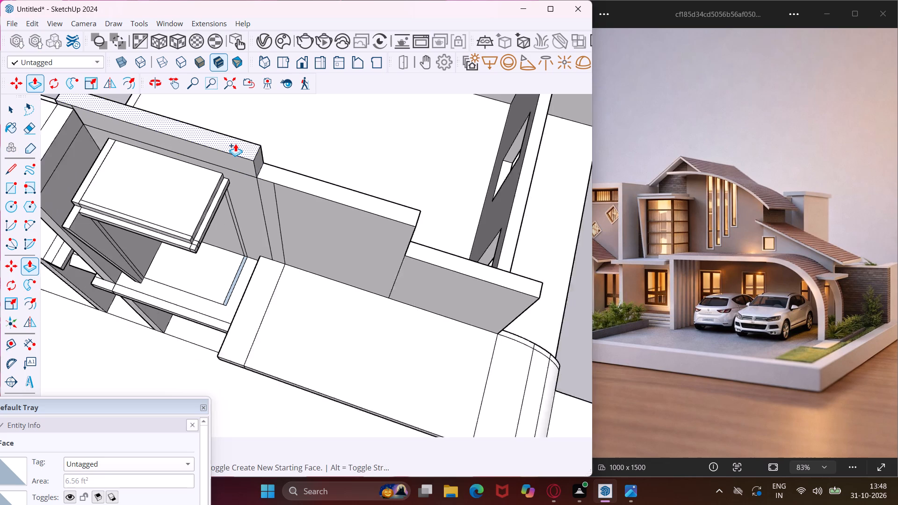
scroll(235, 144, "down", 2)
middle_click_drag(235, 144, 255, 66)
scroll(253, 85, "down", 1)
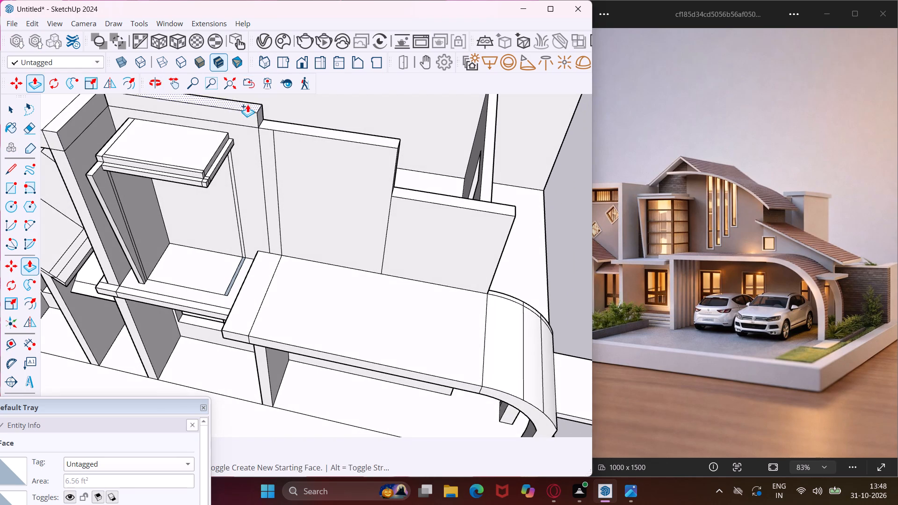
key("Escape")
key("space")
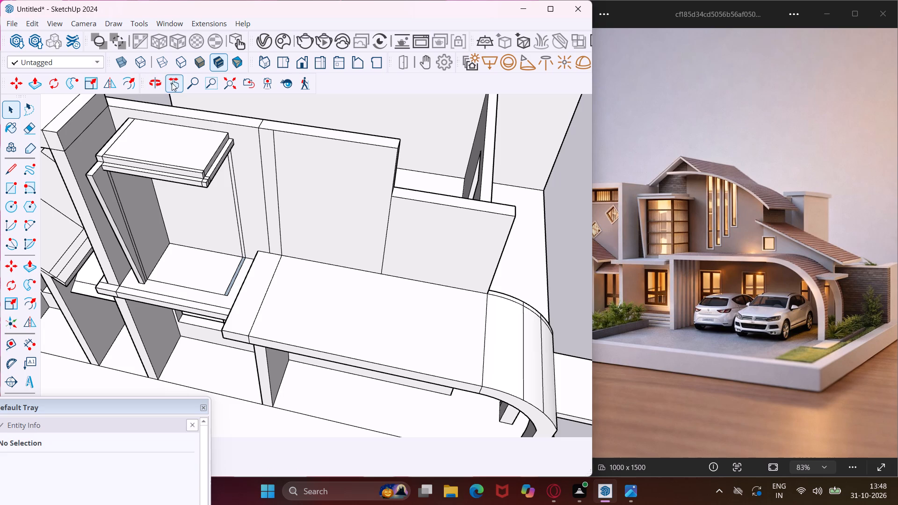
Pull the wall-top strip behind the tall front frame up level with the frame's roof slab.
left_click(172, 83)
left_click_drag(186, 119, 229, 307)
key("Escape")
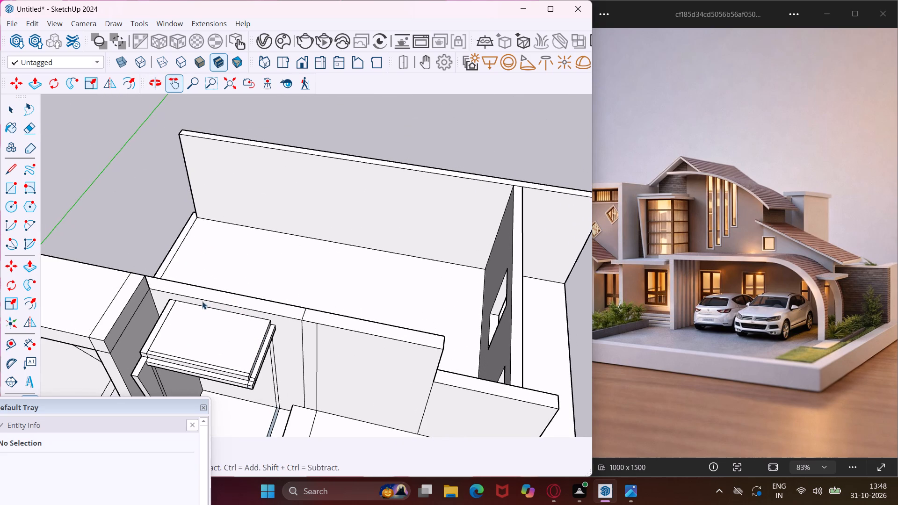
key("space")
middle_click_drag(194, 294, 92, 315)
scroll(116, 219, "up", 4)
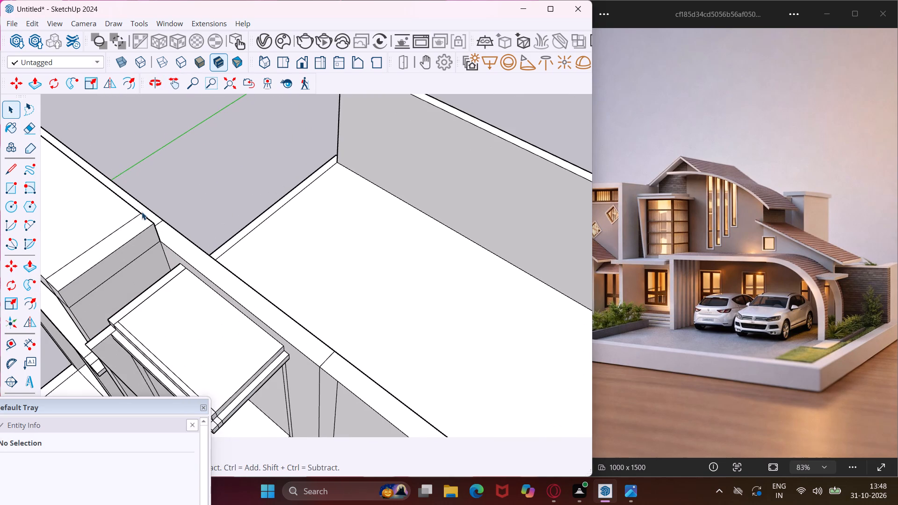
middle_click_drag(142, 211, 61, 219)
scroll(137, 162, "up", 7)
left_click(152, 167)
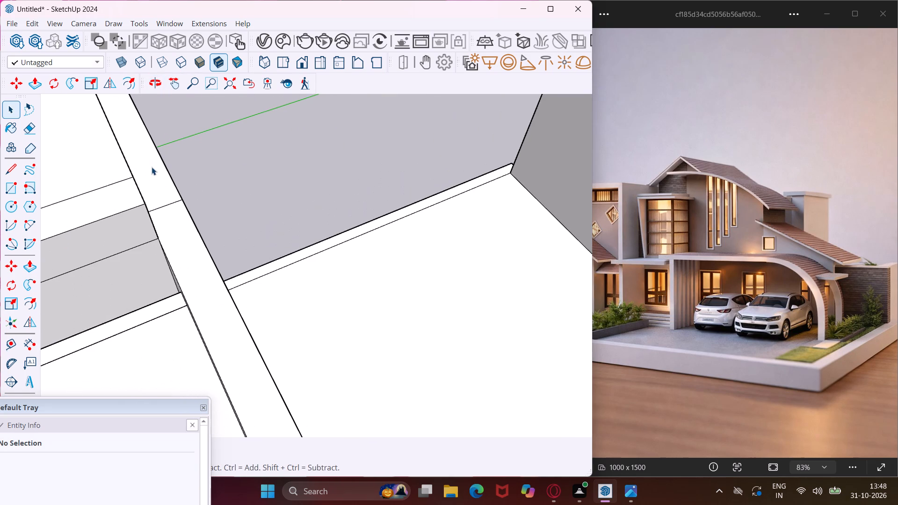
key("p")
left_click(152, 167)
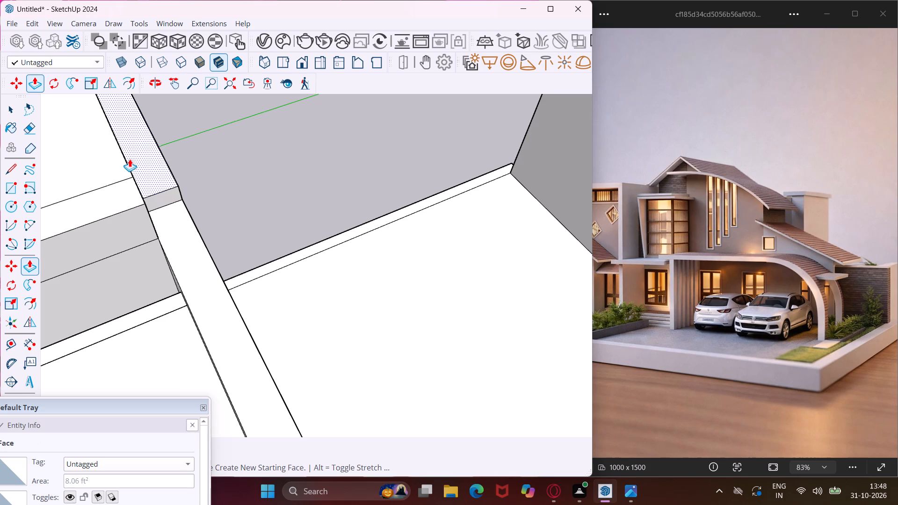
left_click(109, 178)
middle_click_drag(160, 224, 194, 224)
key("Escape")
key("space")
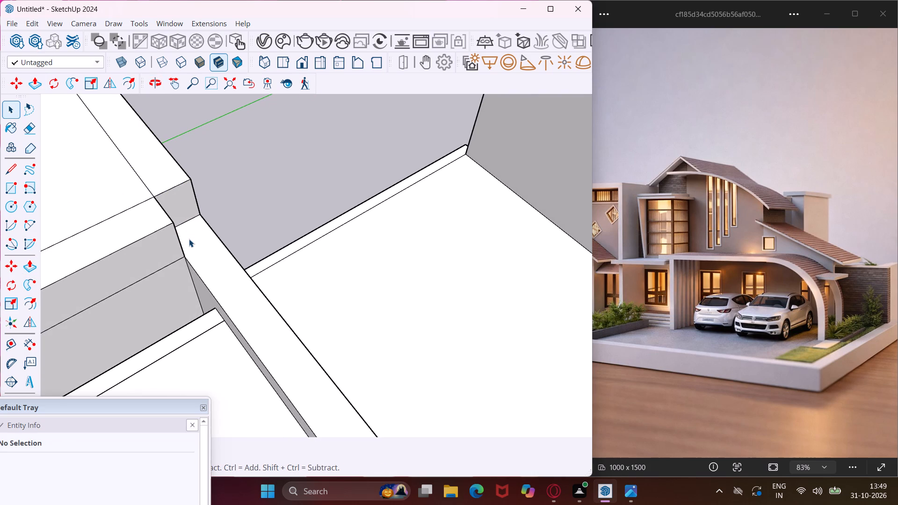
Pull the wall top behind the projecting bay up level with the top of the tall front frame.
scroll(189, 239, "up", 3)
left_click(192, 241)
key("p")
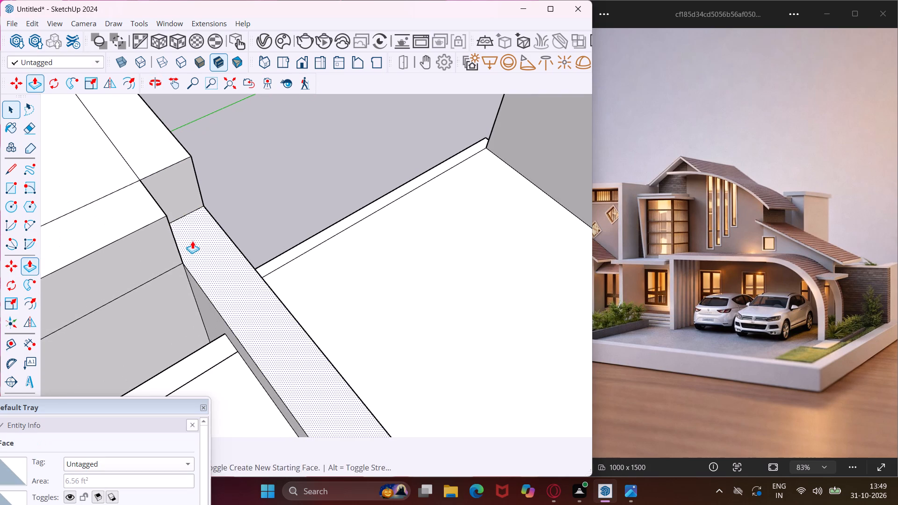
left_click(192, 241)
scroll(187, 195, "down", 6)
middle_click_drag(187, 195, 277, 130)
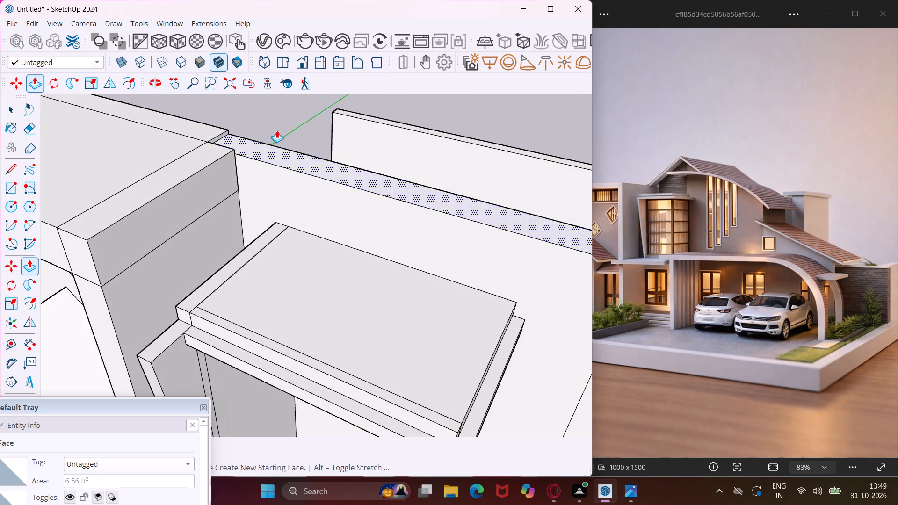
scroll(277, 130, "down", 4)
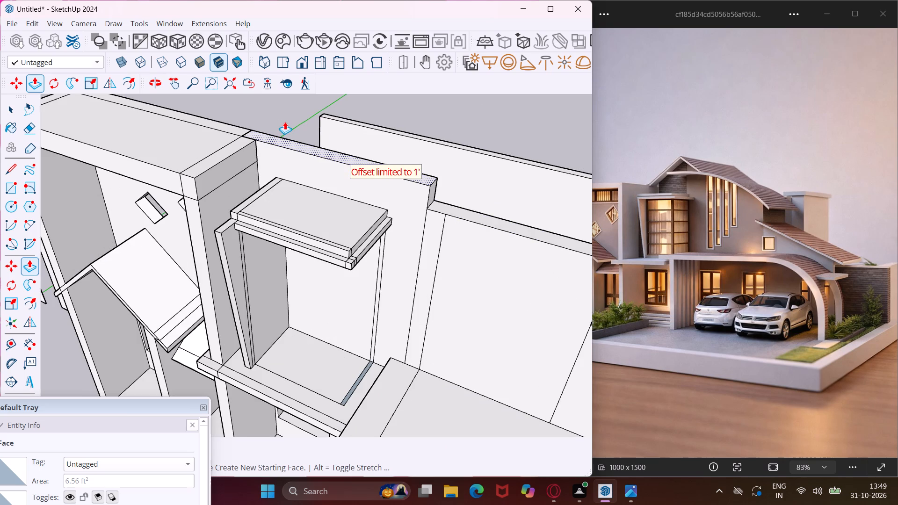
left_click(240, 142)
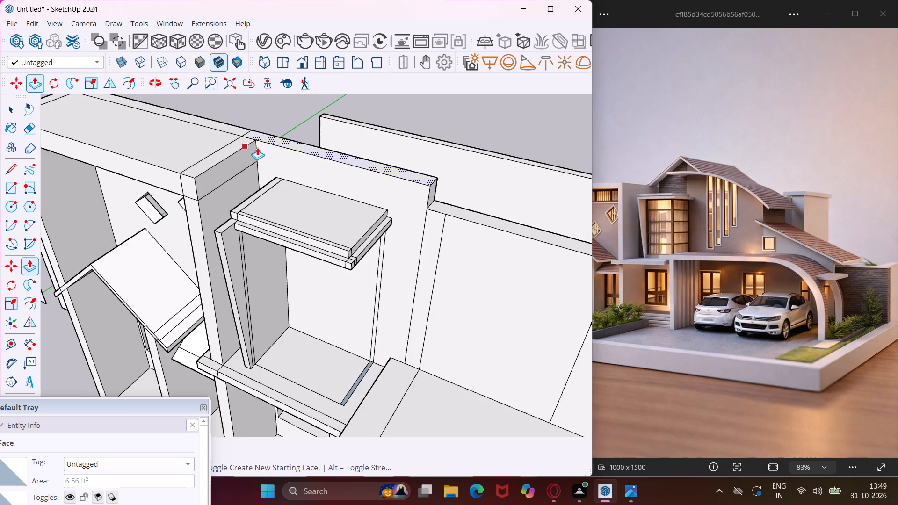
Pull the wall top behind the projecting bay further up, well above the tall front frame's roof slab.
left_click(176, 80)
left_click_drag(266, 142, 229, 280)
scroll(376, 337, "up", 5)
key("Escape")
key("space")
scroll(376, 337, "up", 4)
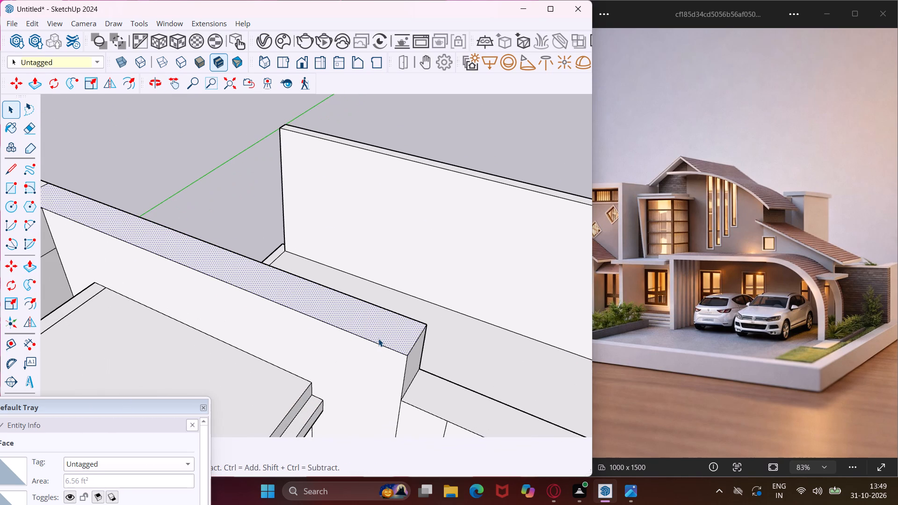
left_click(378, 339)
key("p")
left_click(378, 339)
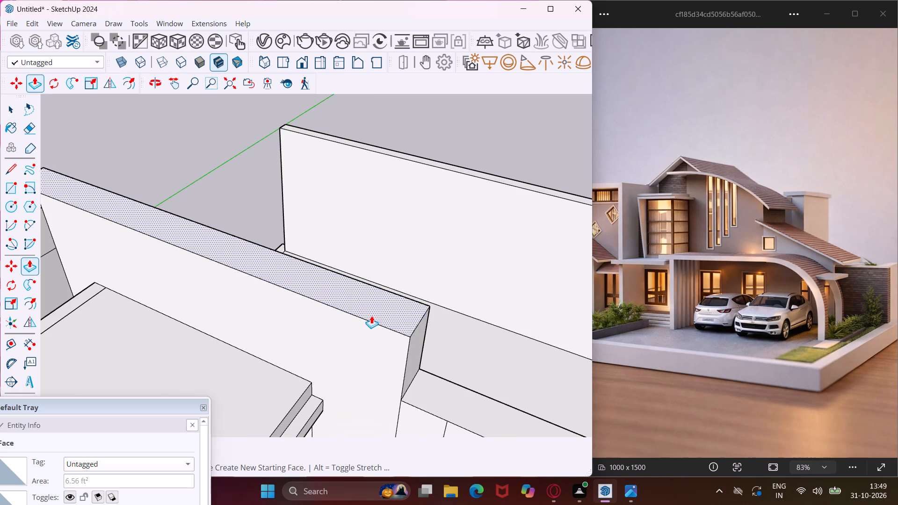
scroll(369, 281, "down", 9)
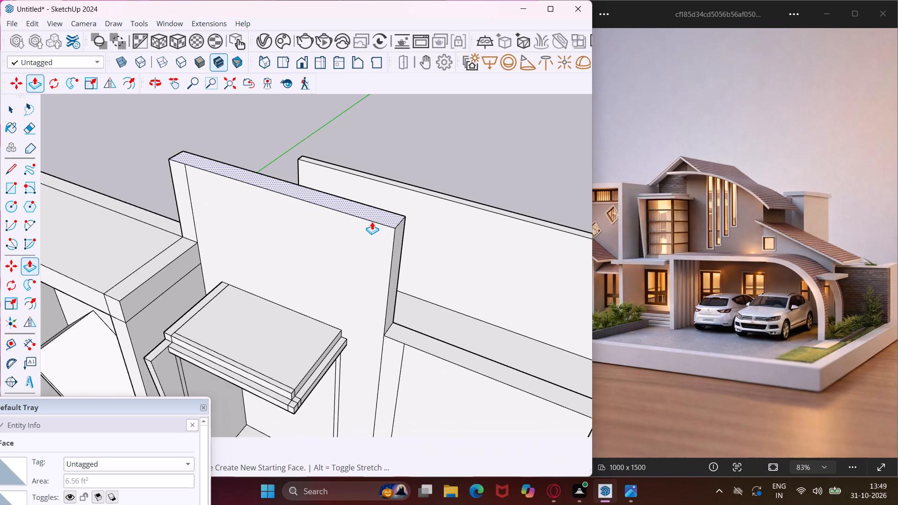
left_click(372, 216)
key("Escape")
key("space")
Pull the adjoining lower wall-top strip beside the projecting bay up level with the raised wall behind the bay.
middle_click_drag(372, 216, 383, 213)
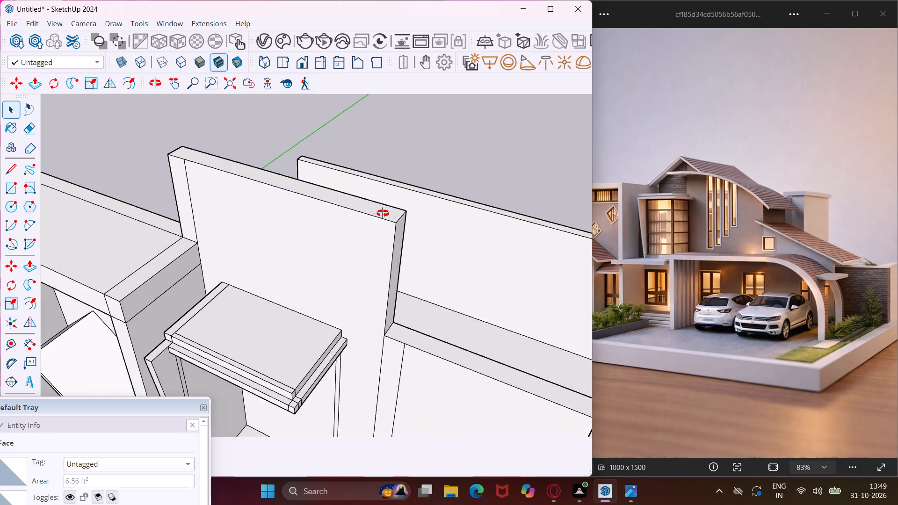
middle_click_drag(383, 213, 449, 193)
scroll(473, 267, "up", 4)
scroll(443, 301, "down", 3)
left_click(417, 333)
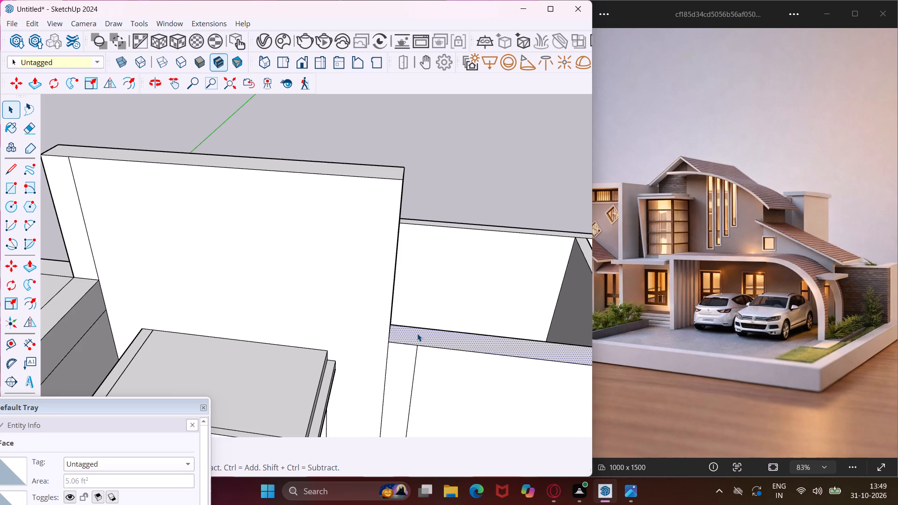
key("p")
left_click(417, 333)
left_click(393, 172)
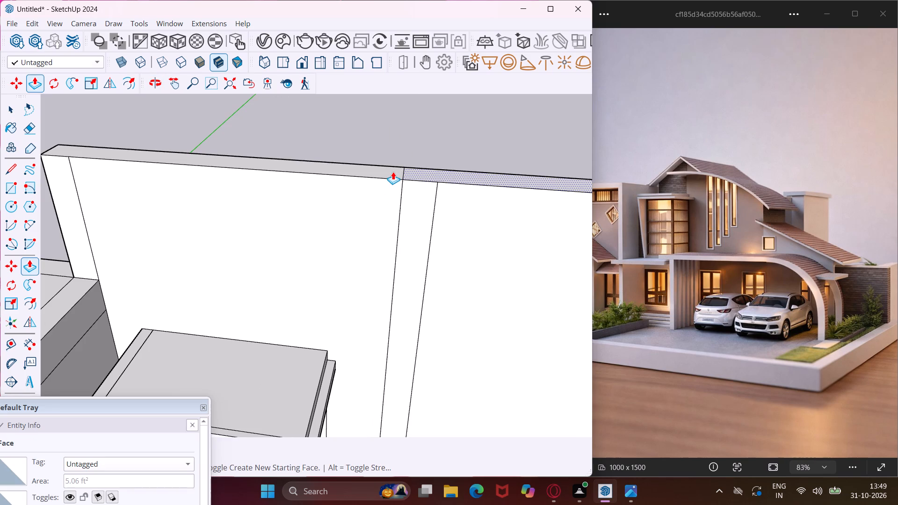
key("Escape")
key("space")
Draw a vertical line on the raised wall from the bay roof's back corner up to the wall's top edge.
scroll(393, 172, "down", 7)
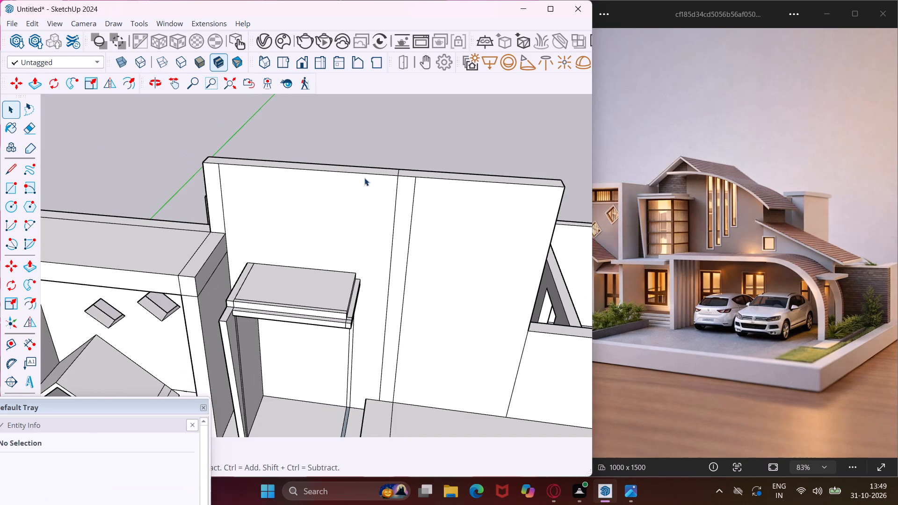
left_click(19, 168)
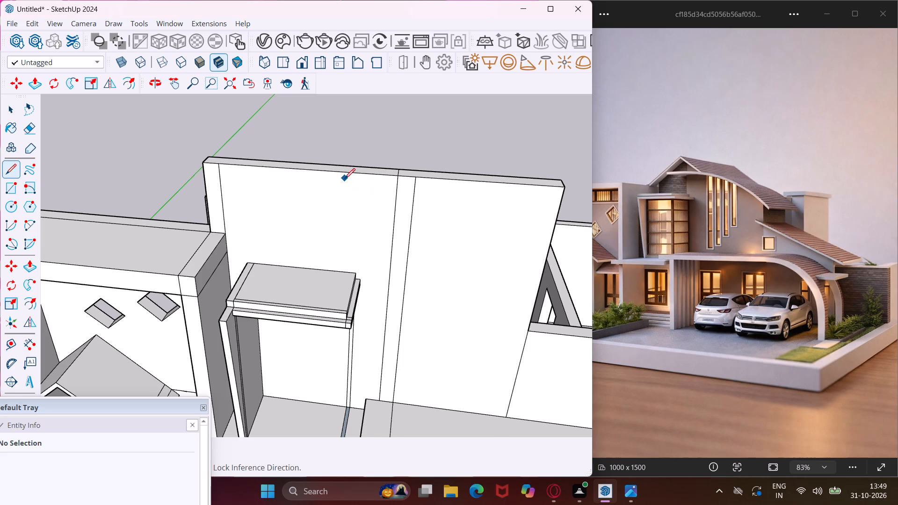
scroll(345, 179, "up", 3)
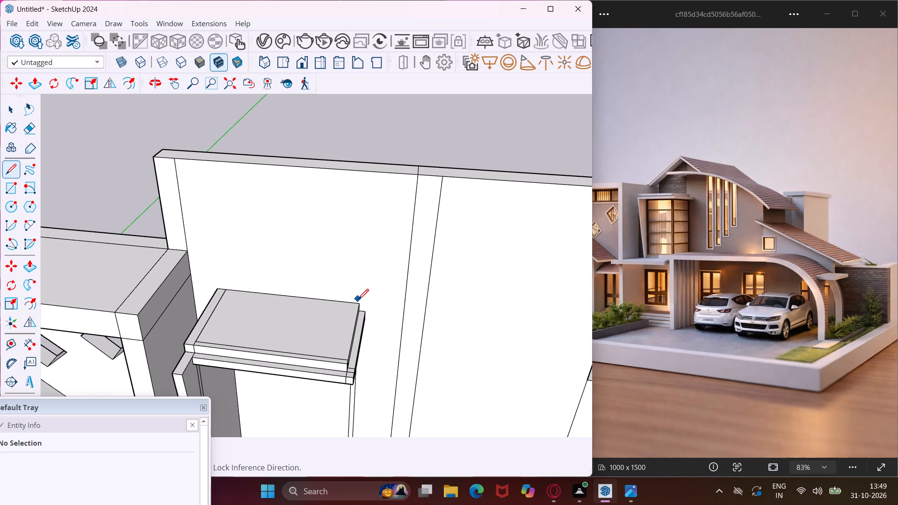
scroll(358, 299, "up", 5)
left_click(359, 304)
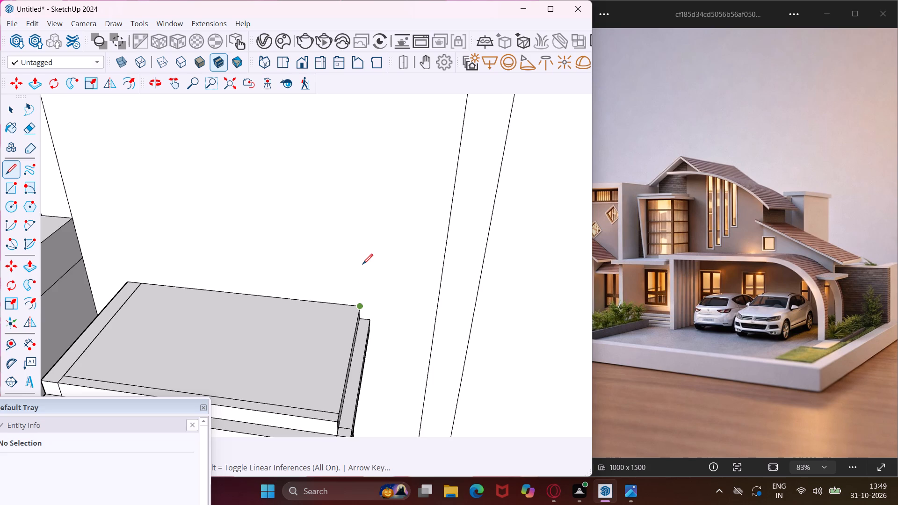
scroll(362, 264, "down", 6)
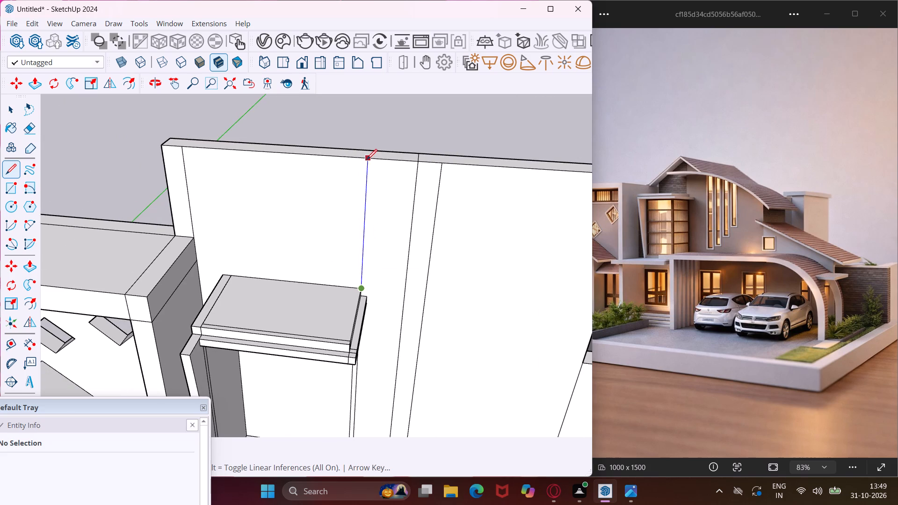
left_click(367, 159)
Draw two sloping gable lines from the vertical line's top, one to the frame slab's corner, one to the second vertical edge beyond the bay.
middle_click_drag(367, 159, 374, 147)
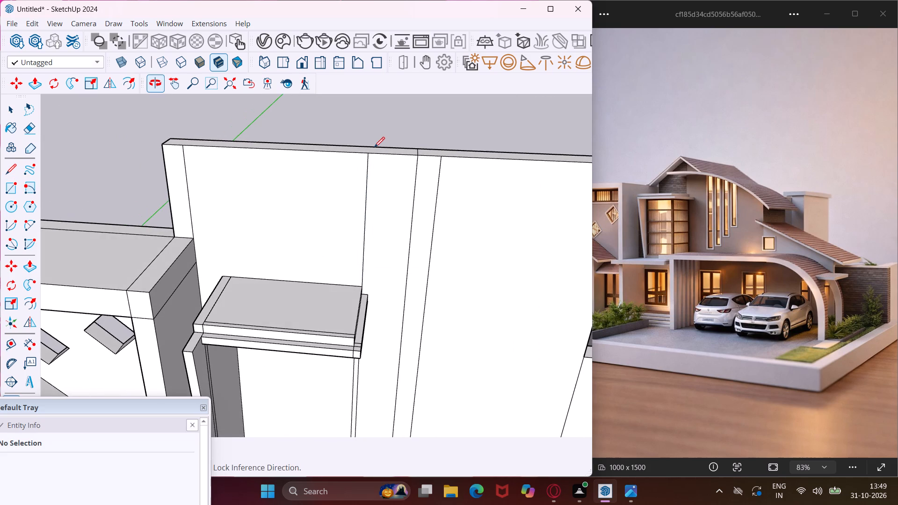
scroll(370, 148, "up", 3)
left_click(368, 152)
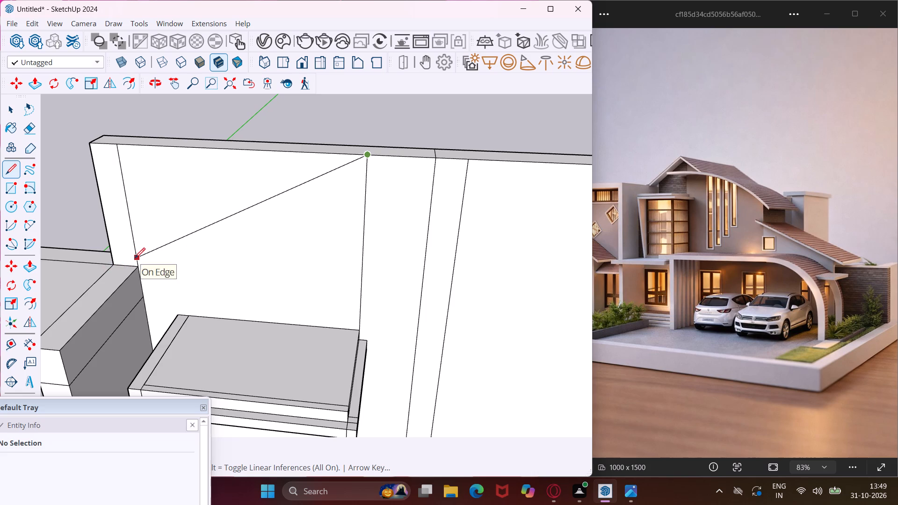
scroll(135, 260, "up", 3)
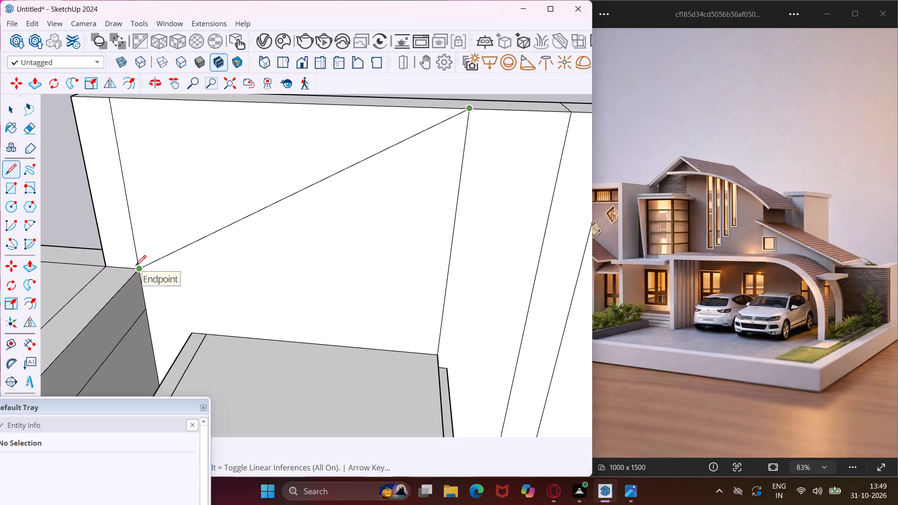
left_click(136, 266)
scroll(136, 266, "down", 4)
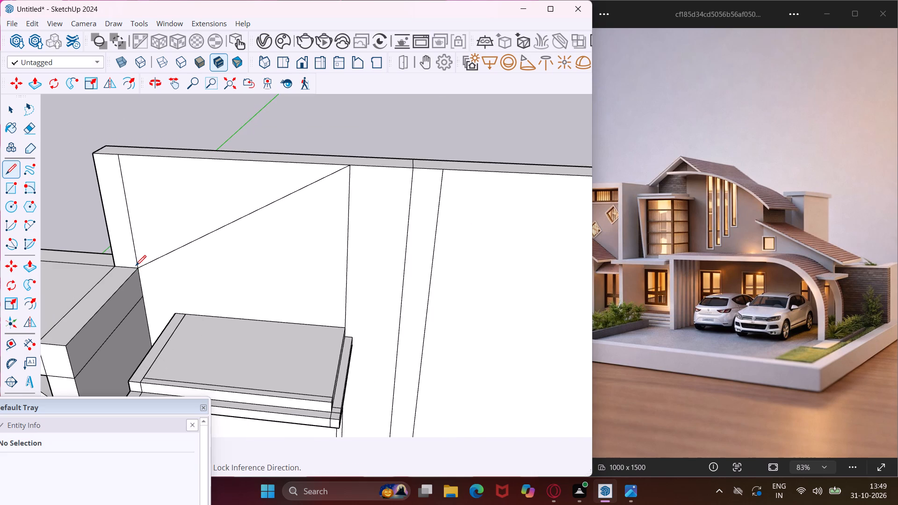
left_click(351, 167)
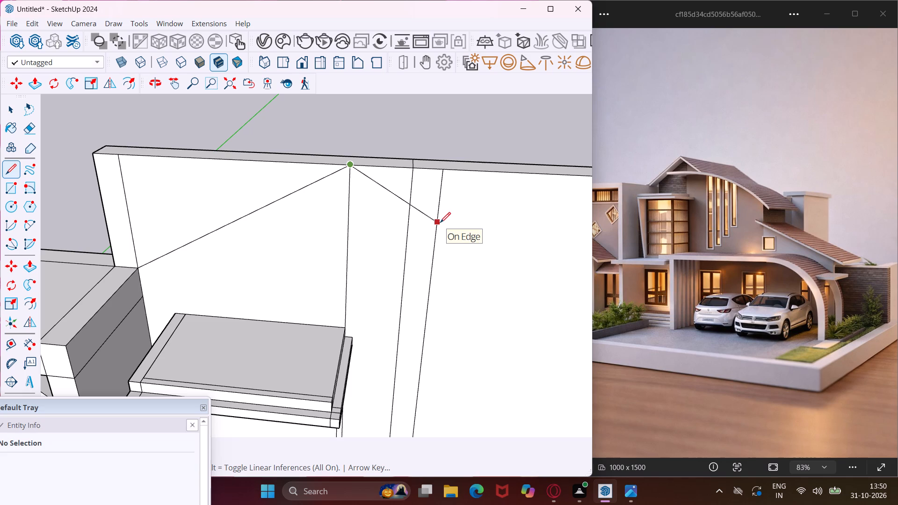
left_click(440, 223)
key("Escape")
key("space")
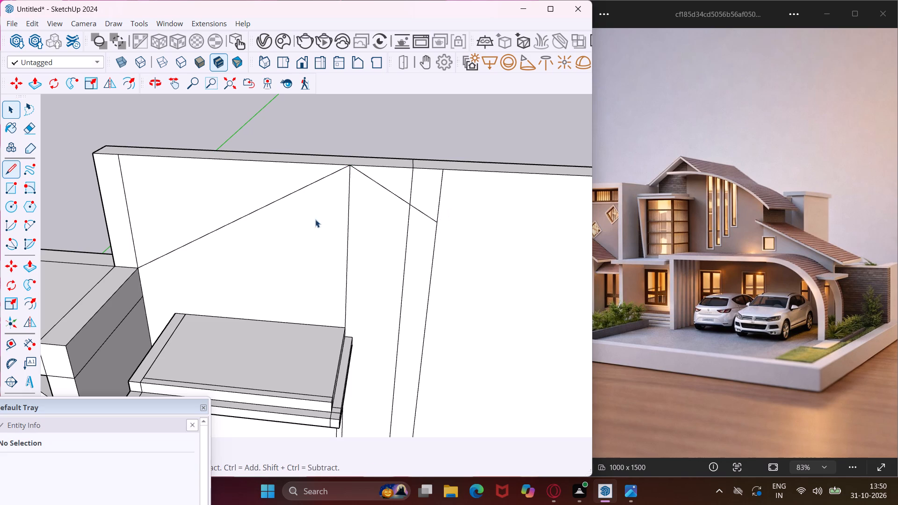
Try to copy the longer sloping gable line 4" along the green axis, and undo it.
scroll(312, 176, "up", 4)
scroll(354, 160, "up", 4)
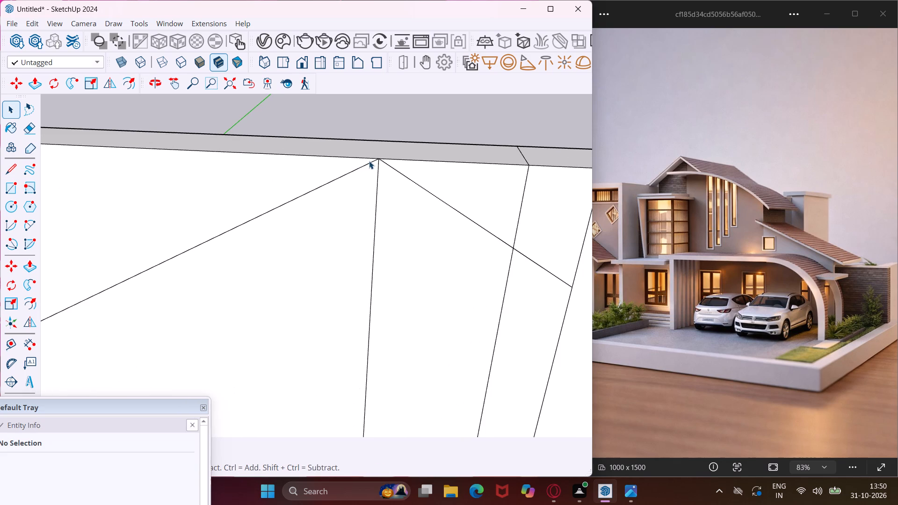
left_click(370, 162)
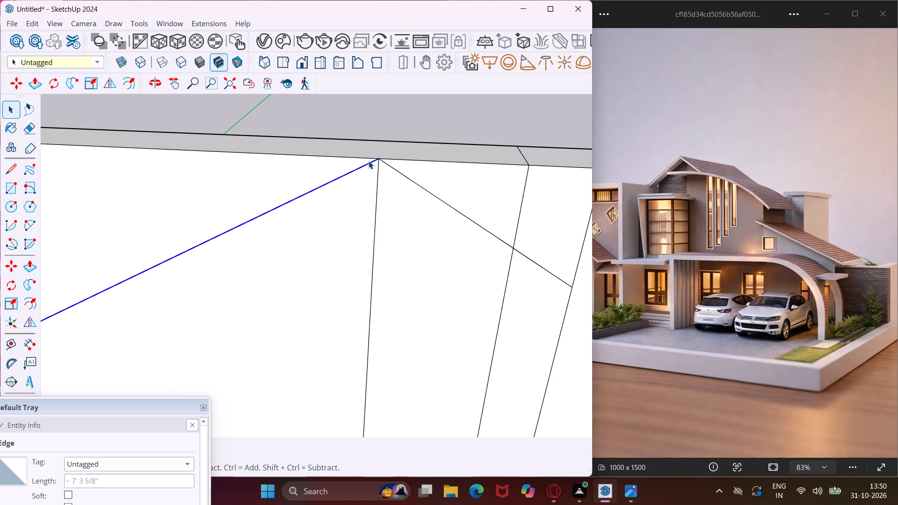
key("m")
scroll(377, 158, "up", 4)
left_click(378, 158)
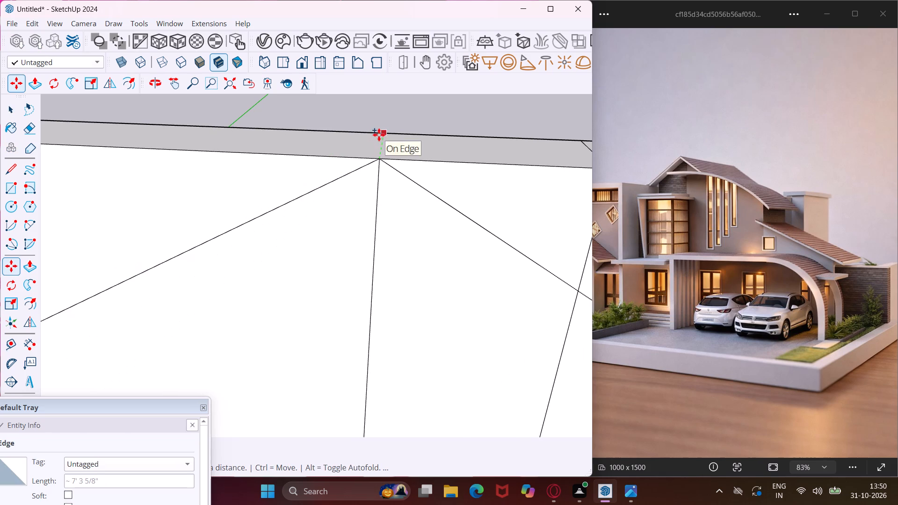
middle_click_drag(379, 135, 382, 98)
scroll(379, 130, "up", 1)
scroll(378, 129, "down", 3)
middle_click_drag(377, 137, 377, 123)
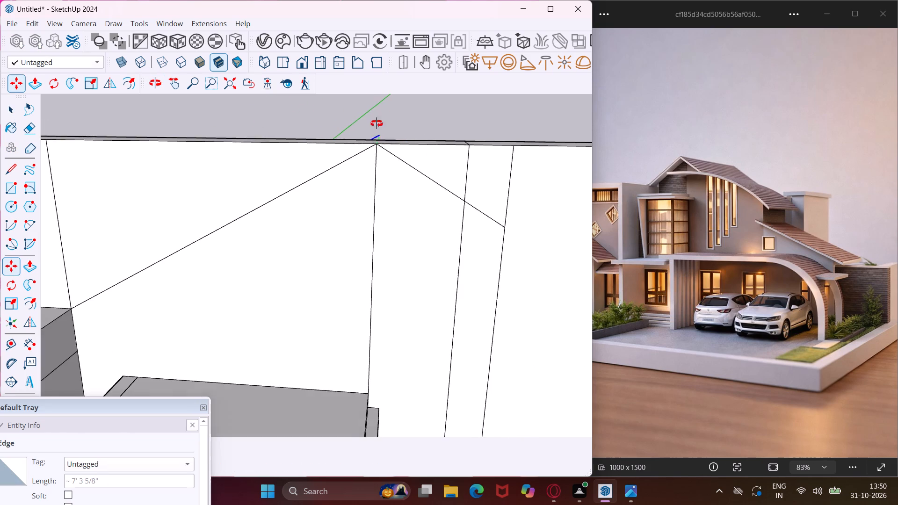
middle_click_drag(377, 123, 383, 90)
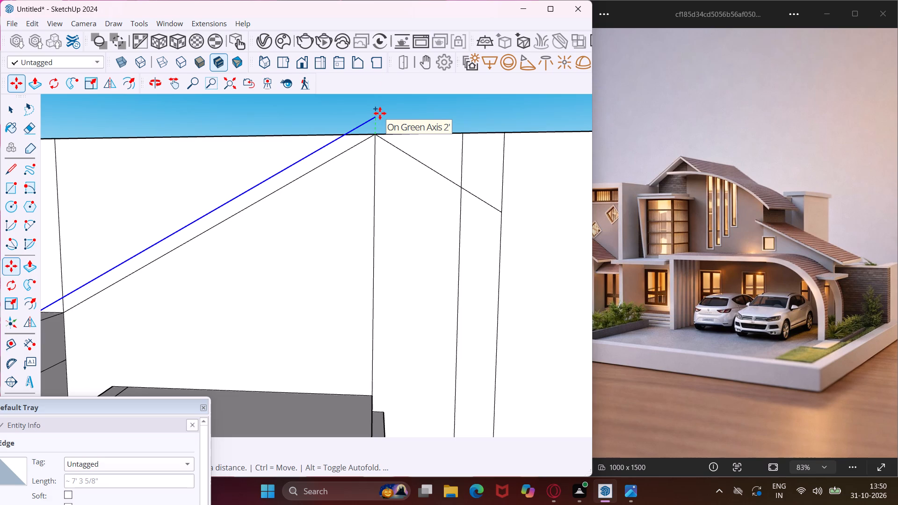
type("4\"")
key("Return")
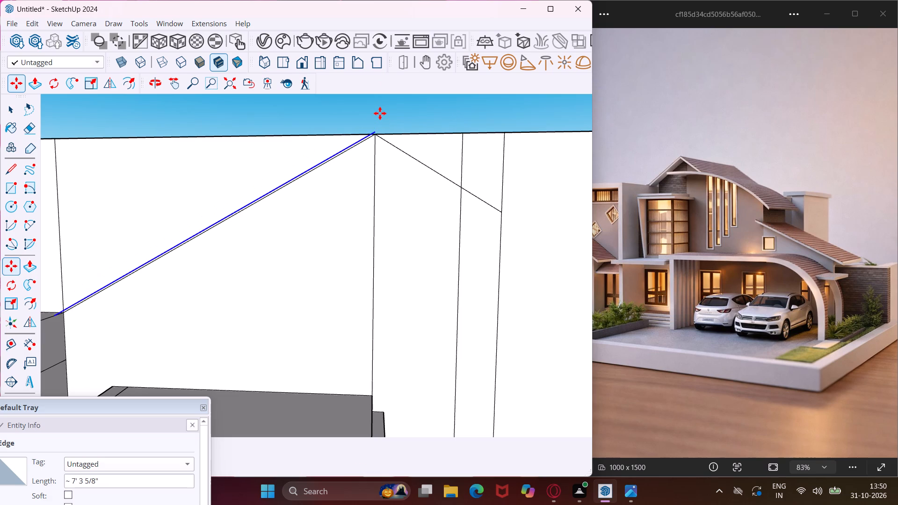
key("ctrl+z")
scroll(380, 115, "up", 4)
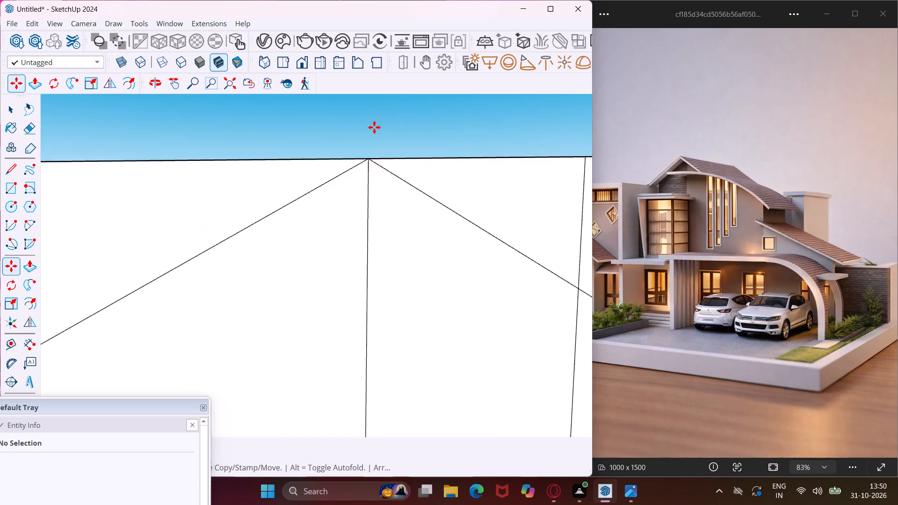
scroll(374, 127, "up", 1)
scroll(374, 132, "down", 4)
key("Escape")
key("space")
Copy the longer sloping gable line 4" straight down the wall face.
scroll(361, 166, "up", 7)
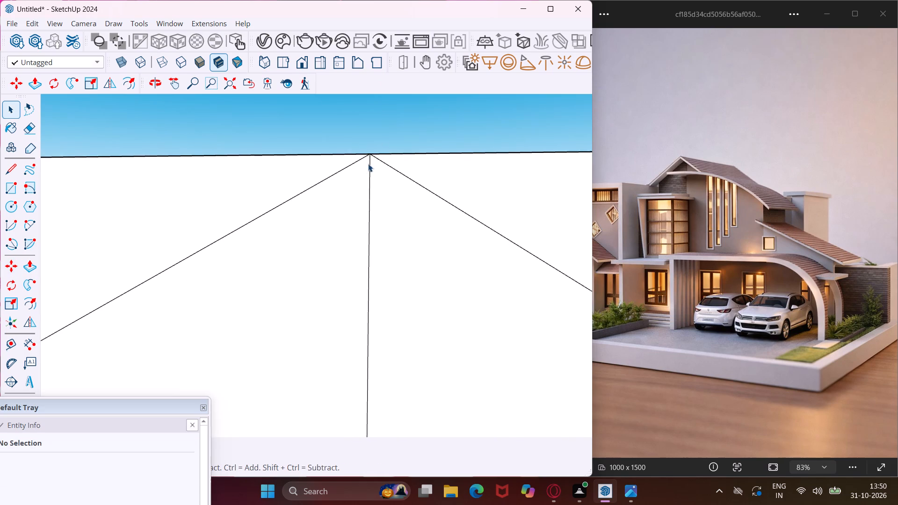
scroll(368, 164, "up", 3)
left_click(366, 150)
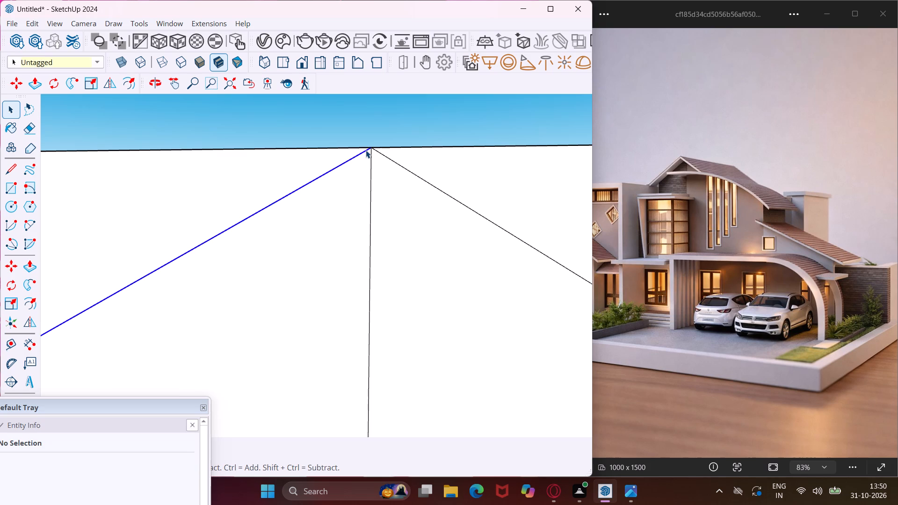
scroll(366, 150, "down", 10)
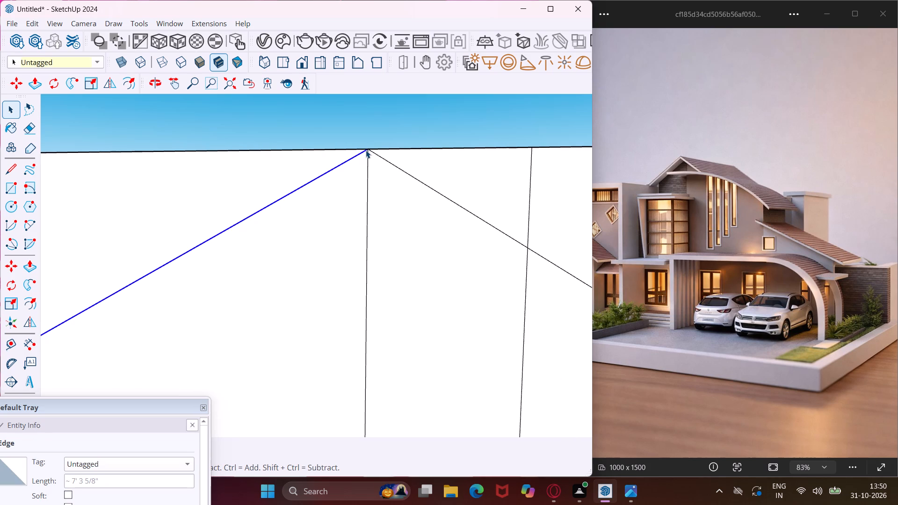
key("m")
scroll(366, 150, "up", 10)
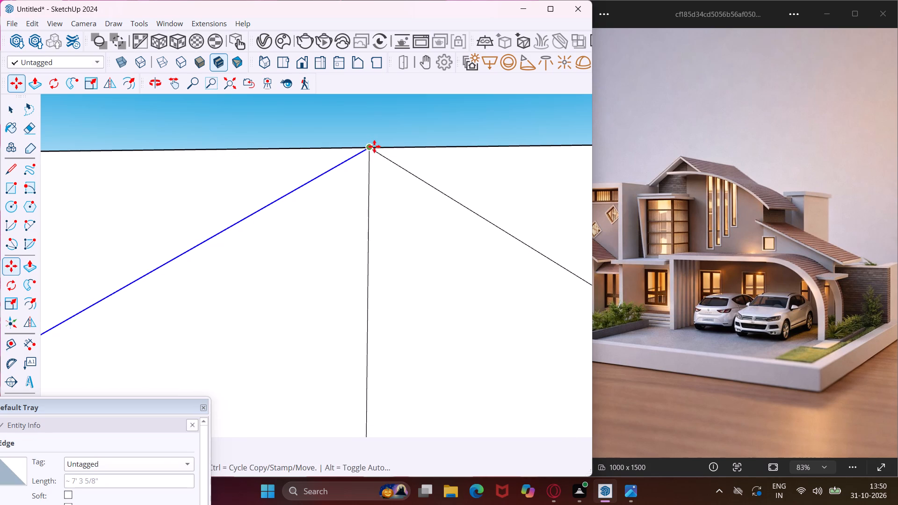
left_click(369, 147)
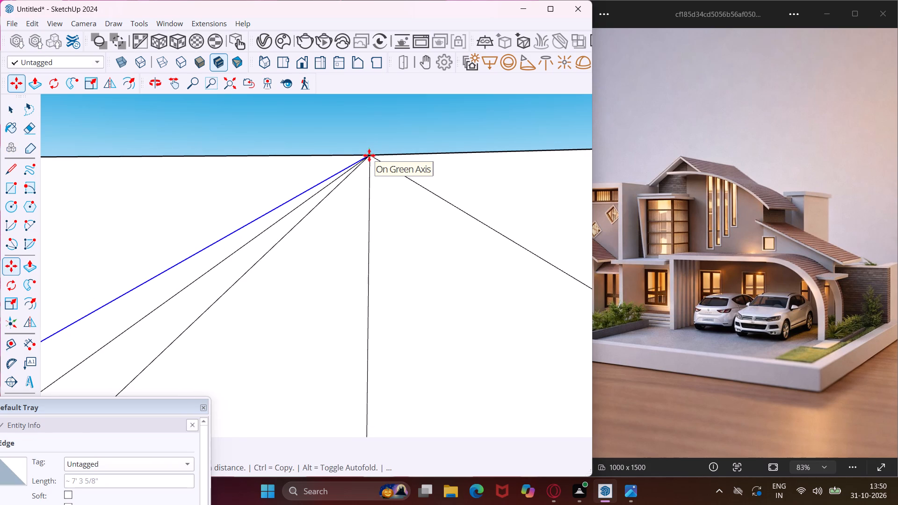
type("4\"")
key("Return")
key("Escape")
key("space")
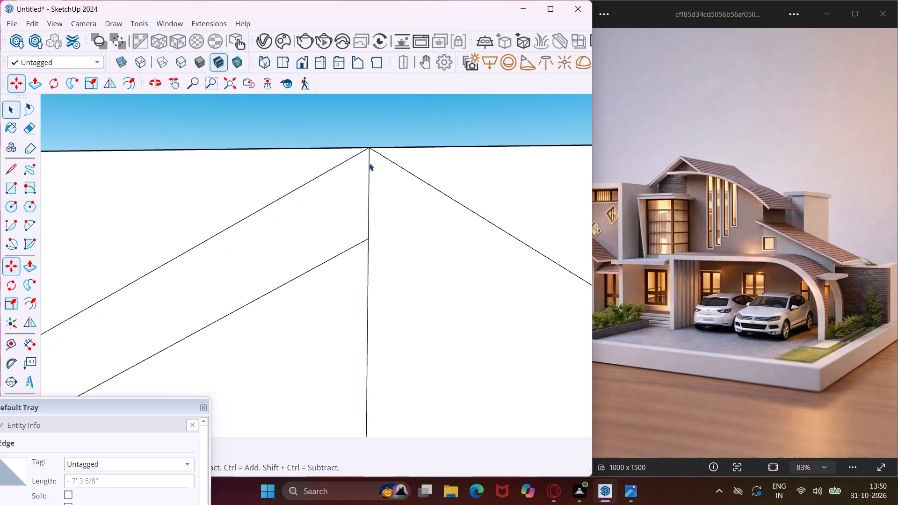
Copy the shorter sloping gable line straight down from the peak to the upper endpoint of the lower parallel line.
left_click(414, 176)
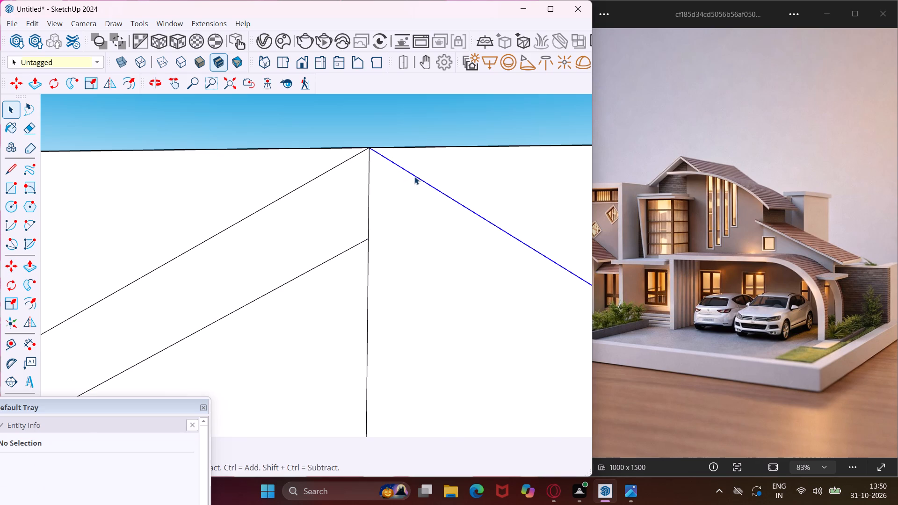
key("m")
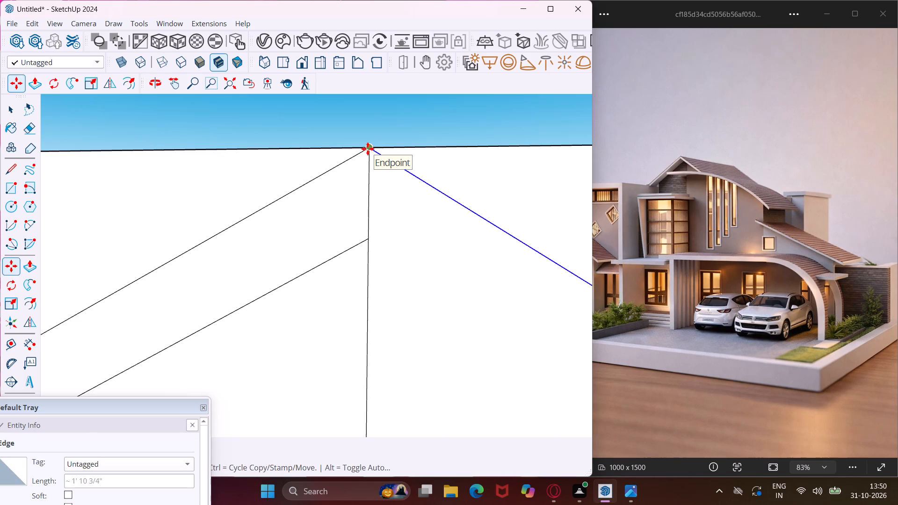
left_click(368, 146)
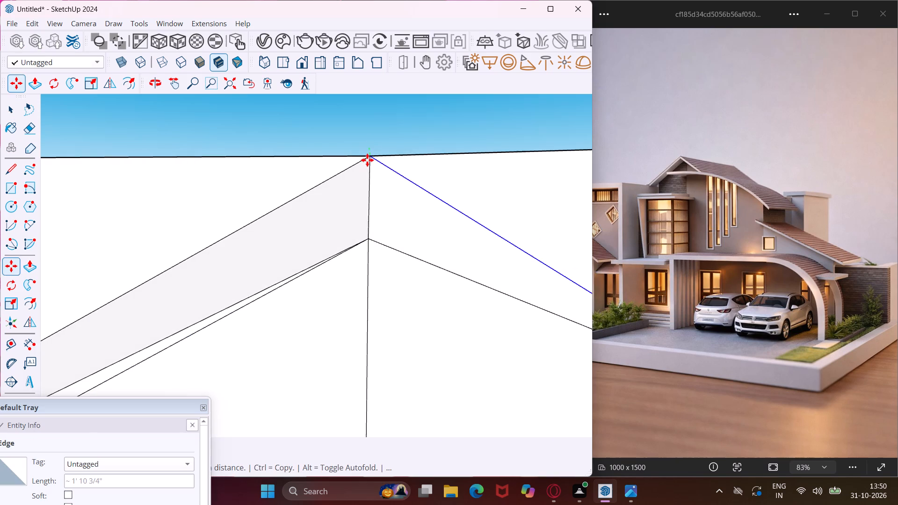
left_click(367, 240)
key("Escape")
key("space")
scroll(362, 163, "down", 15)
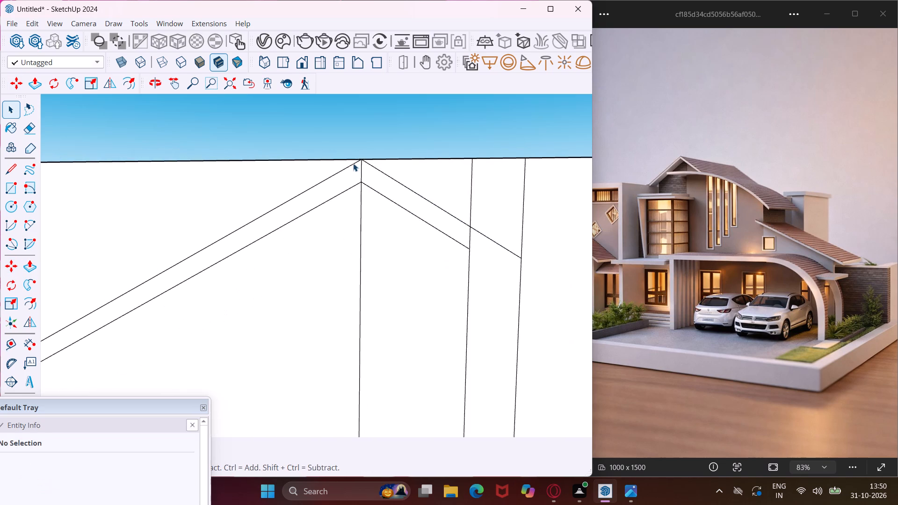
scroll(352, 164, "down", 6)
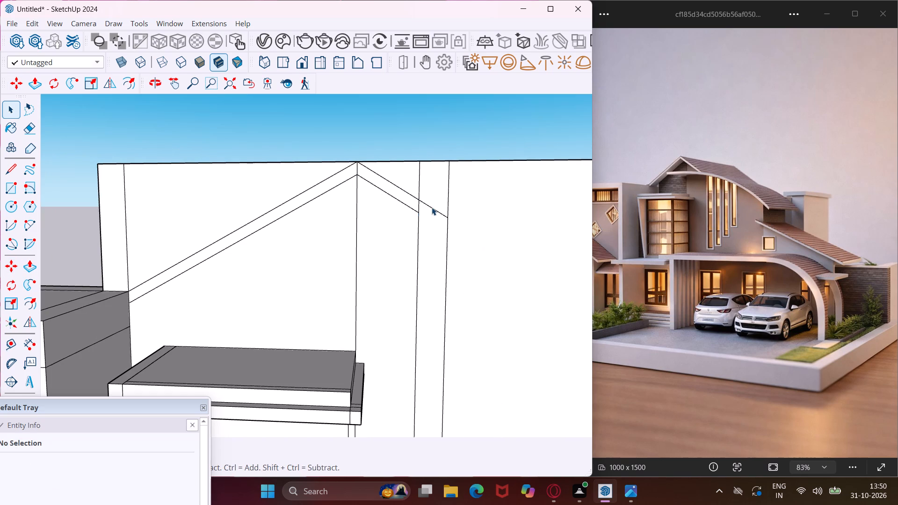
Copy the outer segment of the shorter gable line straight down to the end of the lower parallel line.
scroll(432, 207, "up", 8)
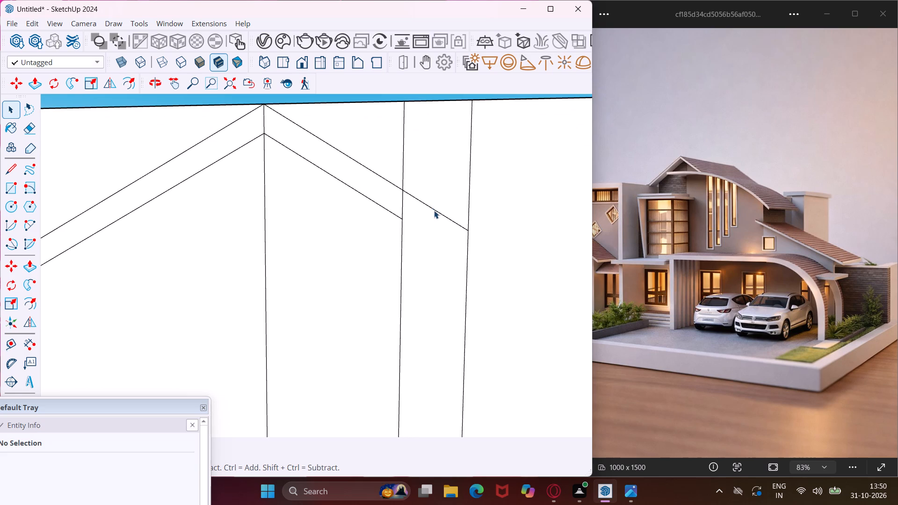
left_click(434, 210)
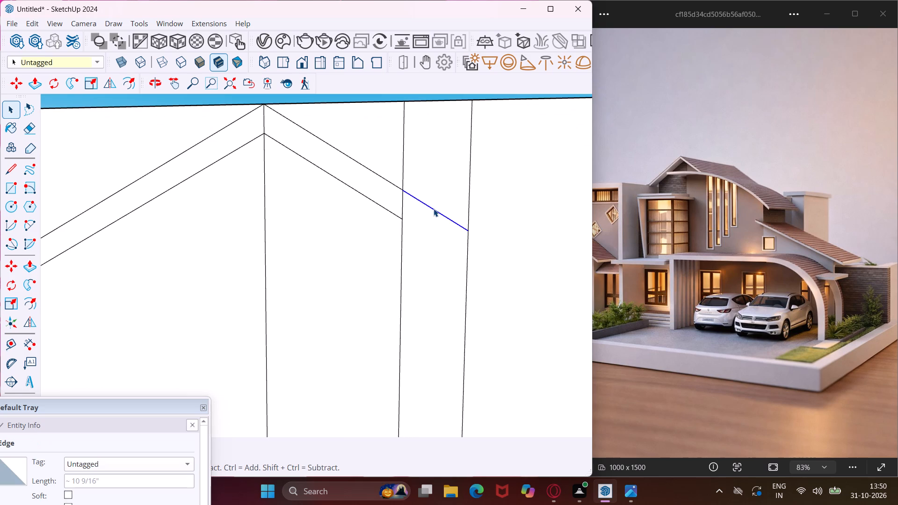
key("m")
scroll(429, 195, "down", 6)
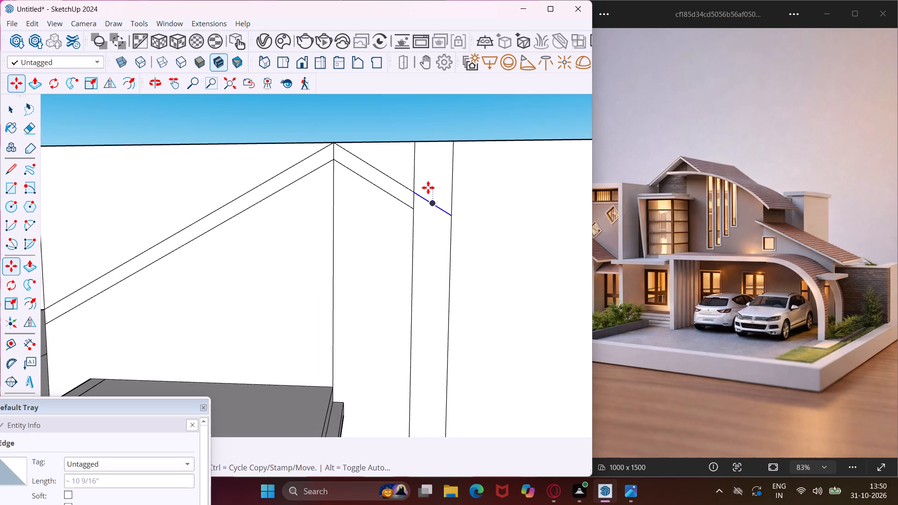
scroll(428, 188, "down", 12)
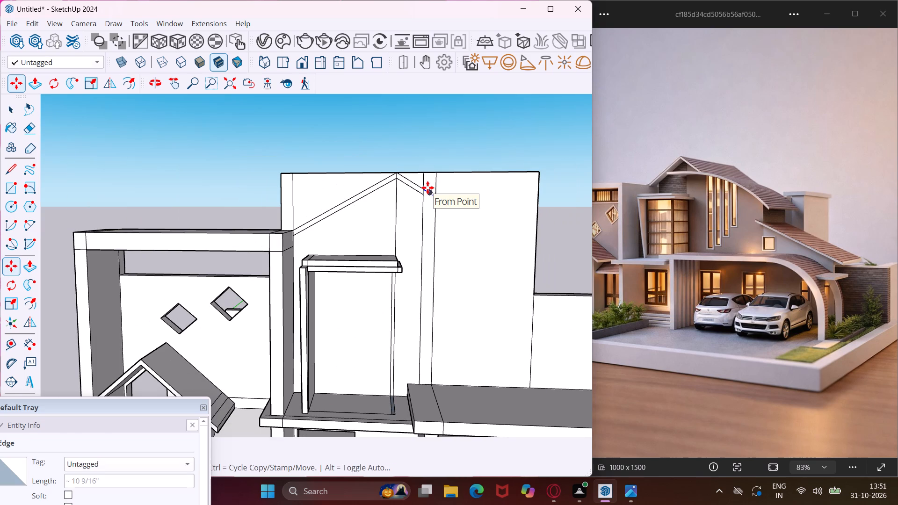
scroll(427, 188, "up", 12)
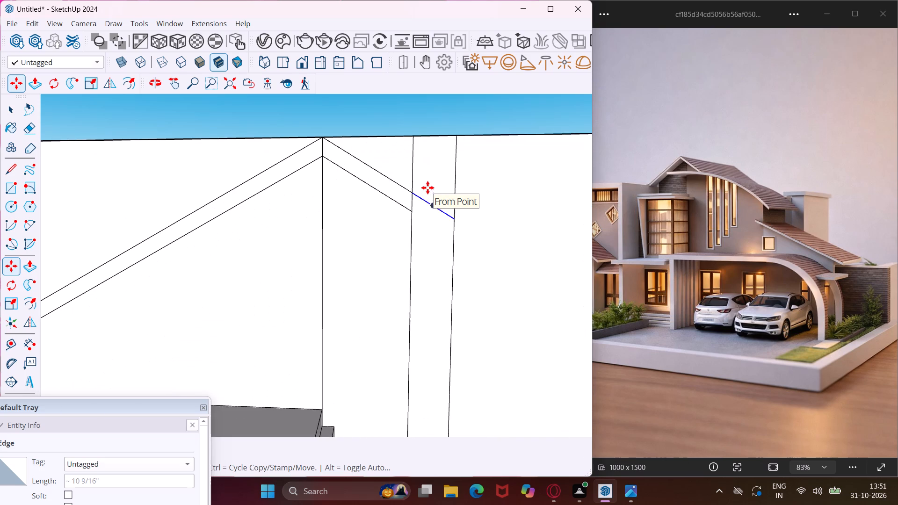
left_click(413, 192)
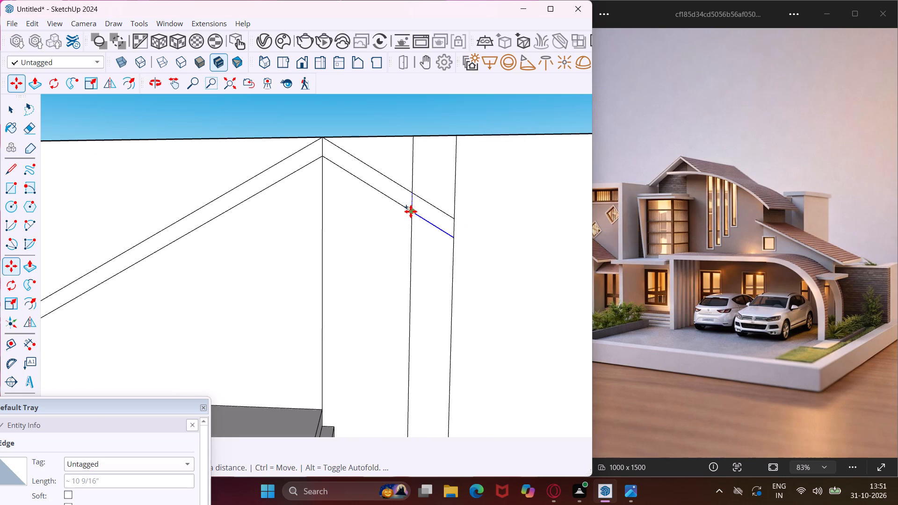
left_click(411, 211)
key("Escape")
key("space")
Extrude the long sloping gable strip outward from the wall face with Push/Pull.
scroll(354, 180, "down", 3)
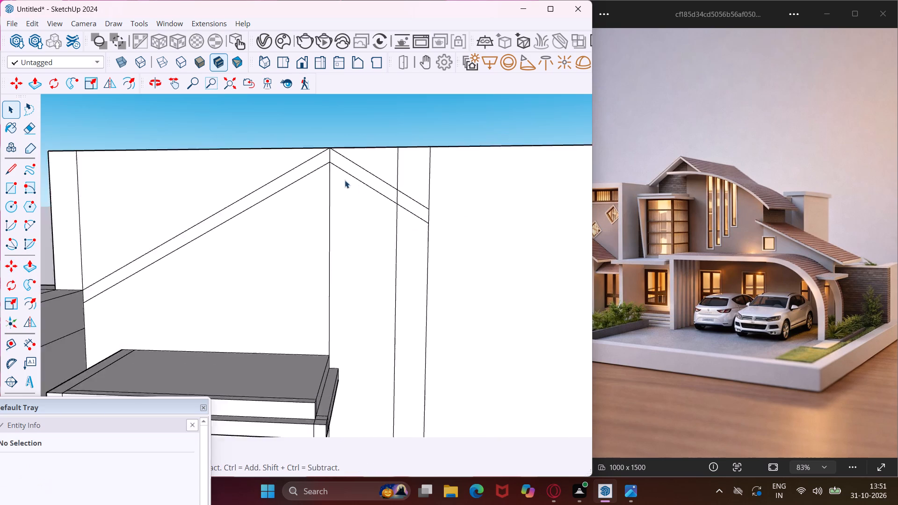
scroll(345, 180, "down", 2)
middle_click_drag(317, 168, 437, 221)
scroll(437, 221, "down", 4)
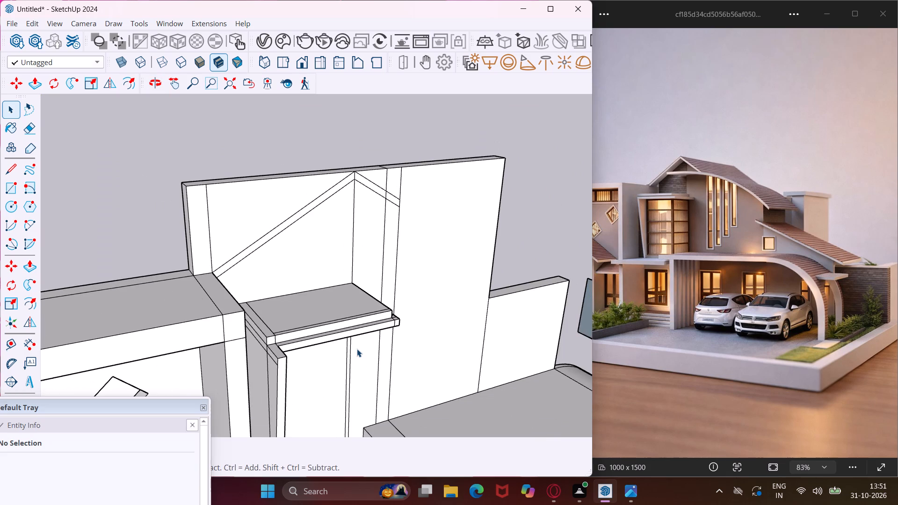
scroll(200, 229, "up", 4)
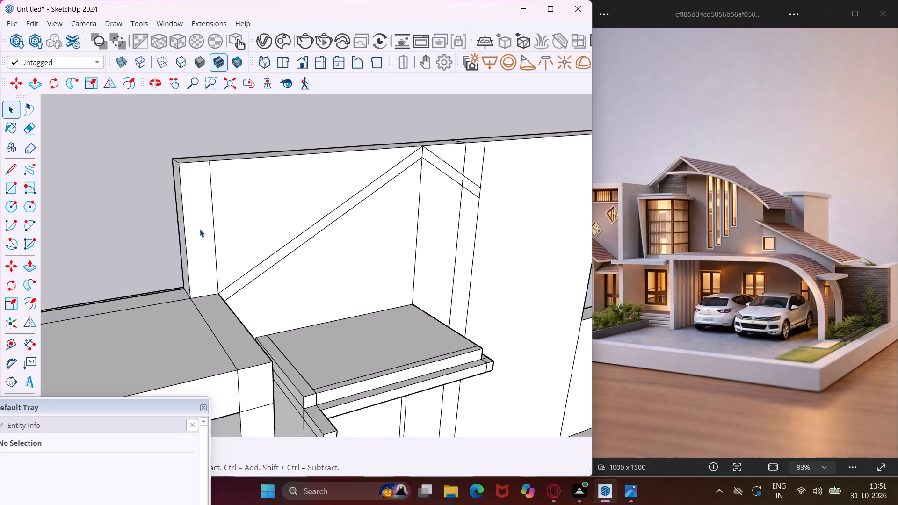
middle_click_drag(228, 172, 302, 223)
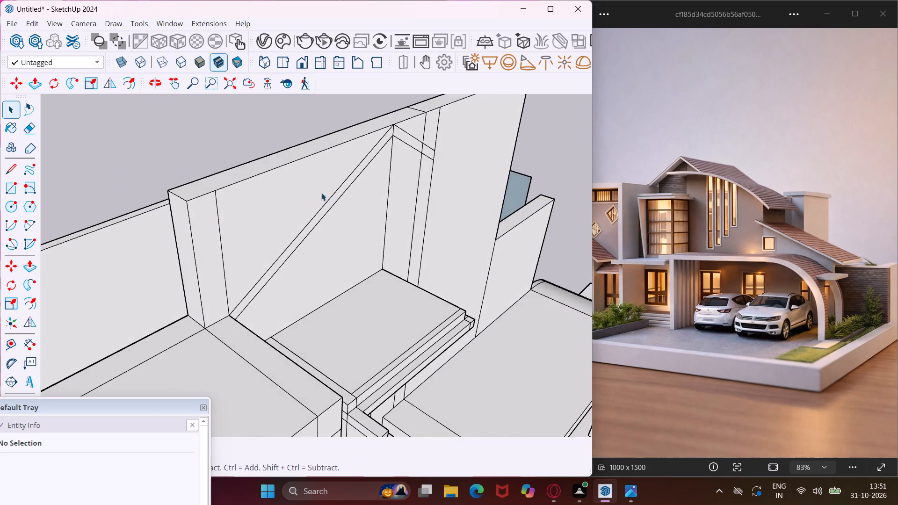
scroll(322, 189, "up", 5)
left_click(342, 198)
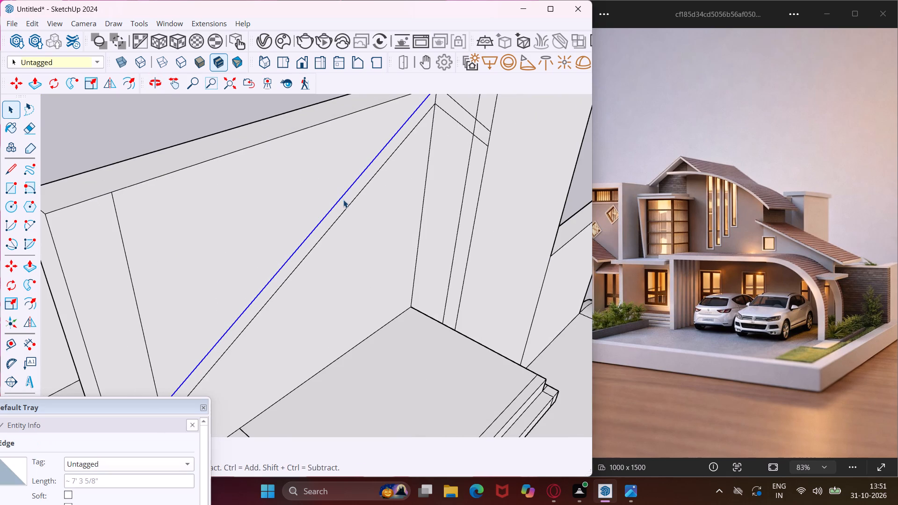
left_click(343, 200)
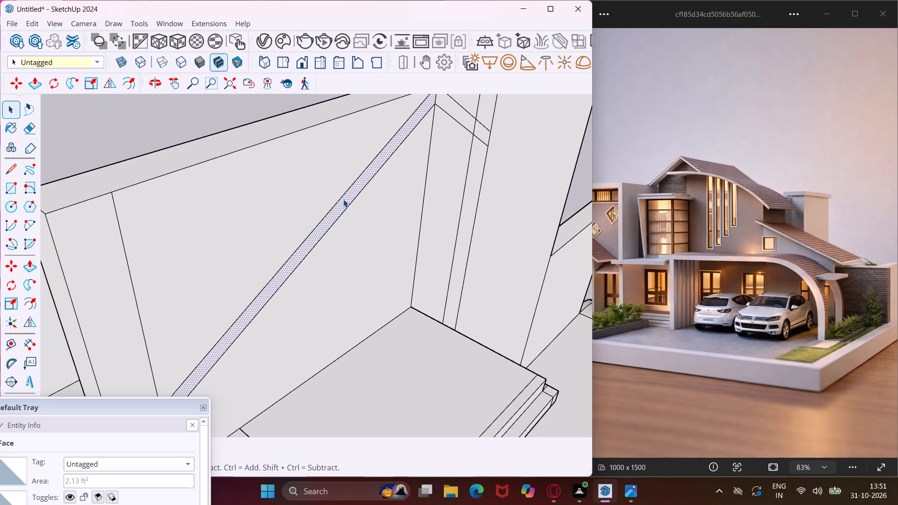
key("p")
left_click(343, 199)
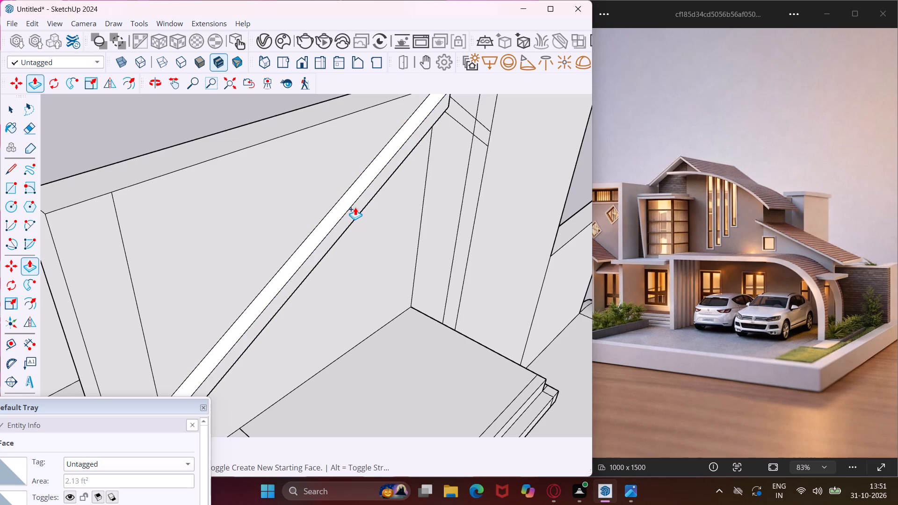
scroll(355, 207, "down", 5)
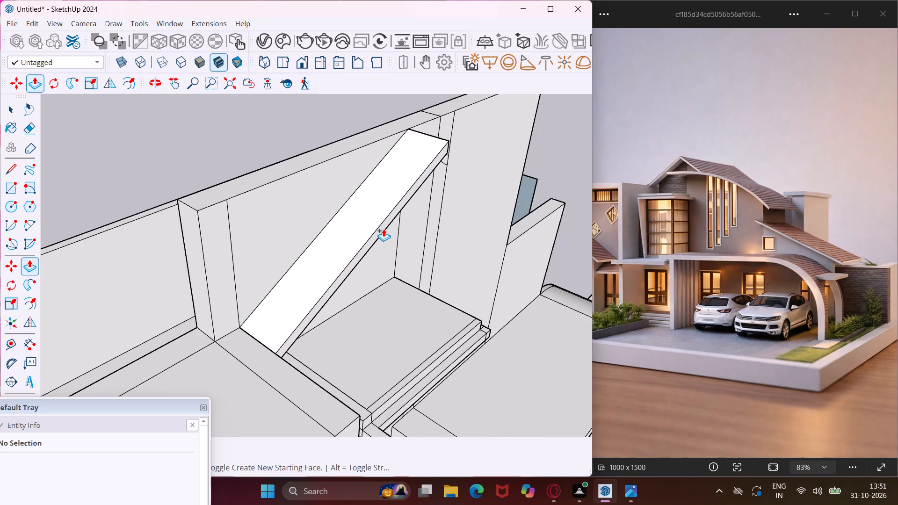
left_click(384, 229)
Extrude both segments of the shorter gable strip outward to match the depth of the long sloping strip.
middle_click_drag(427, 196, 243, 231)
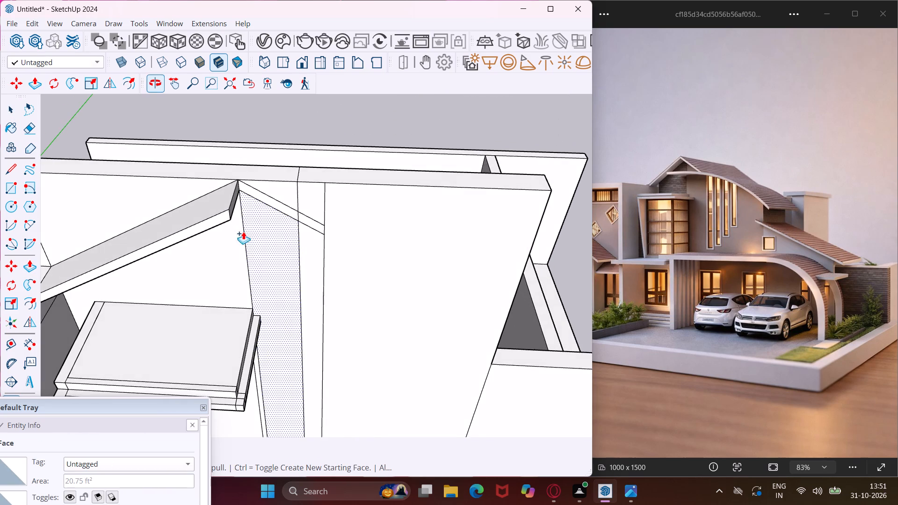
scroll(294, 199, "up", 4)
scroll(256, 207, "up", 4)
left_click(250, 193)
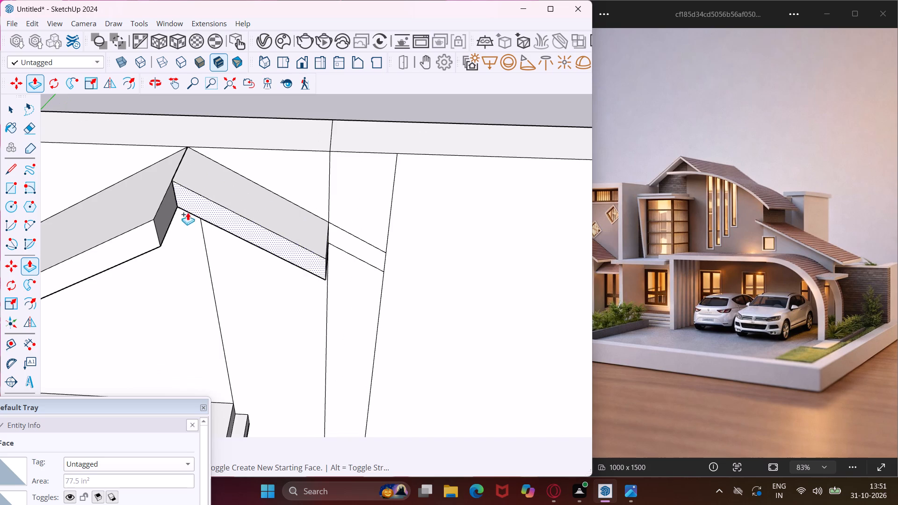
left_click(147, 233)
scroll(321, 234, "up", 4)
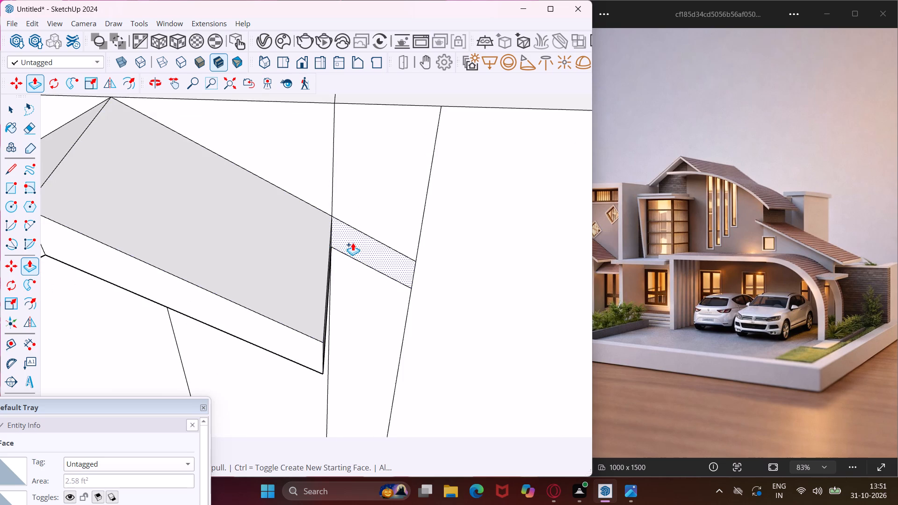
left_click(354, 243)
left_click(280, 324)
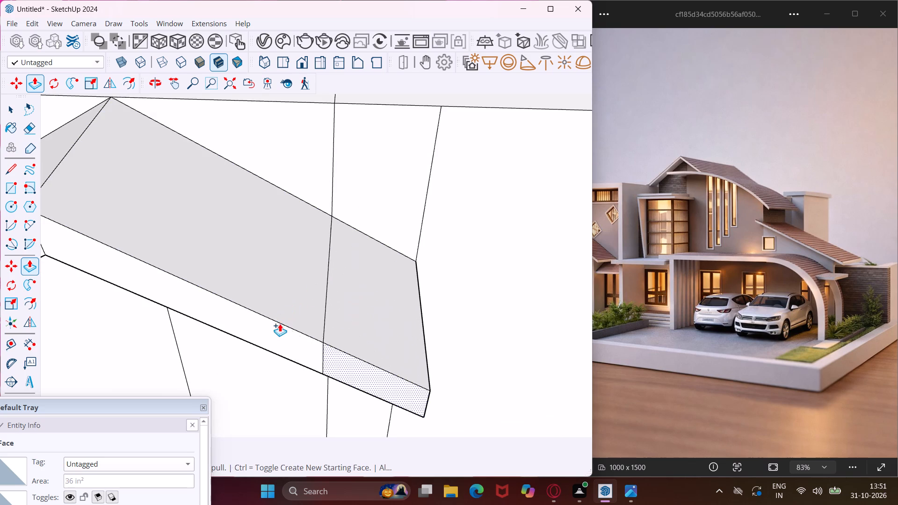
key("Escape")
key("space")
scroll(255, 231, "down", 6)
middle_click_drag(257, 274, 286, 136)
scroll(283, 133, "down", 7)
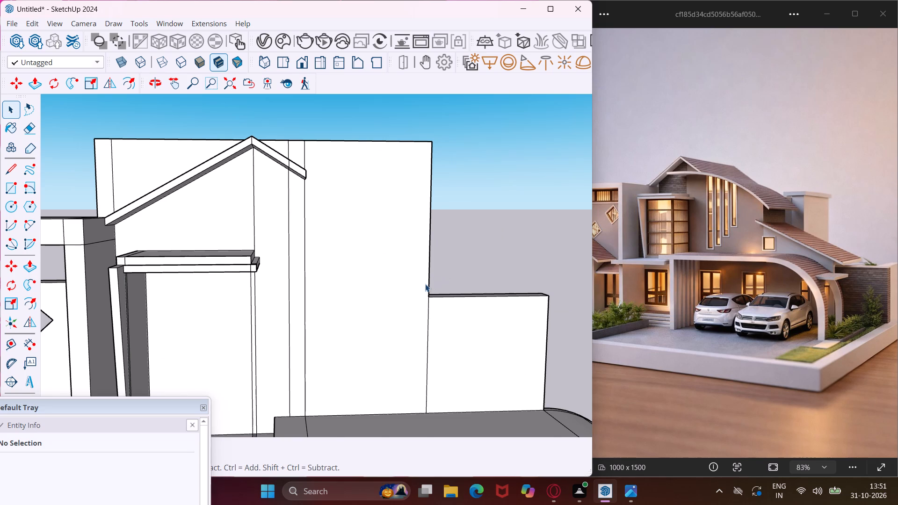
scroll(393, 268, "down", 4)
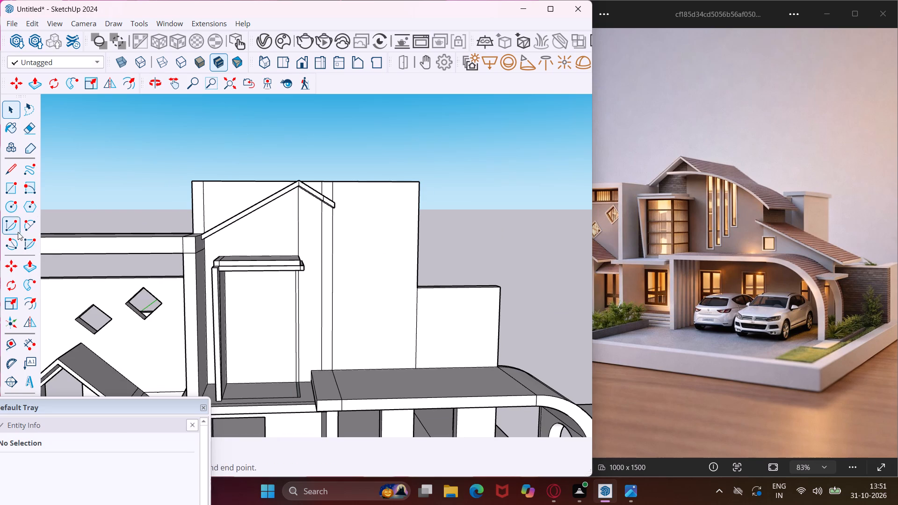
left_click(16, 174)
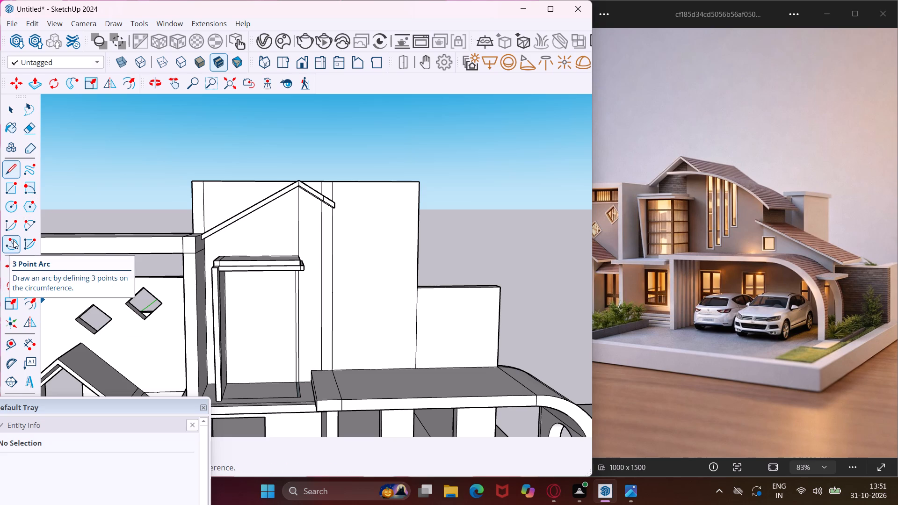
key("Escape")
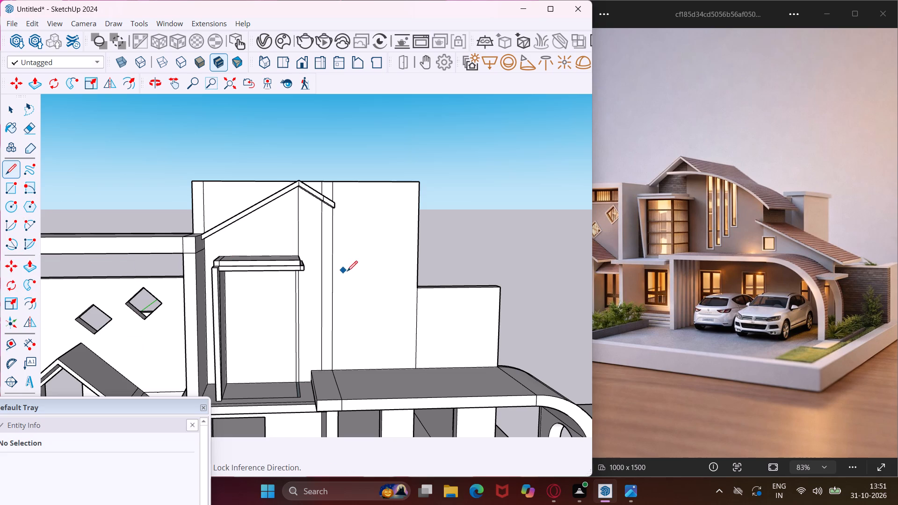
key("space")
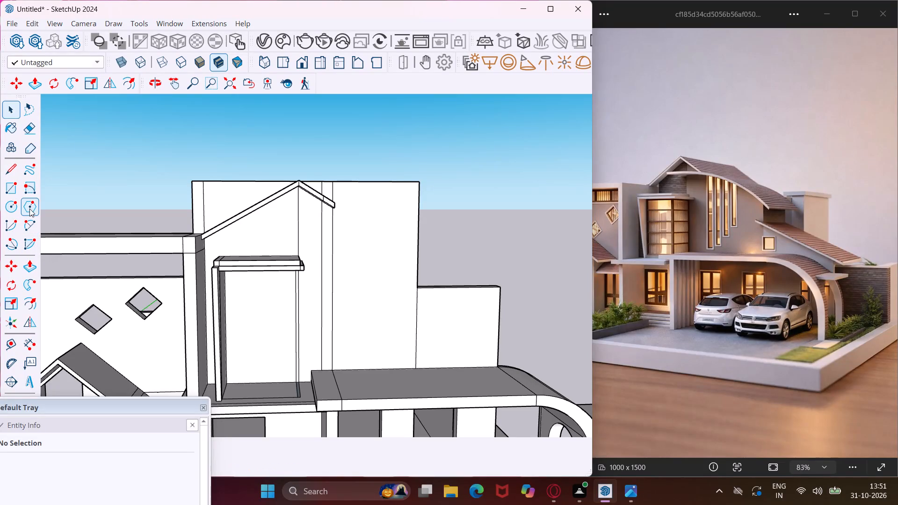
Draw an upward-bulging two-point arc of about 7' 11" radius from the vertical line below the peak to beyond the wall's far edge.
left_click(31, 195)
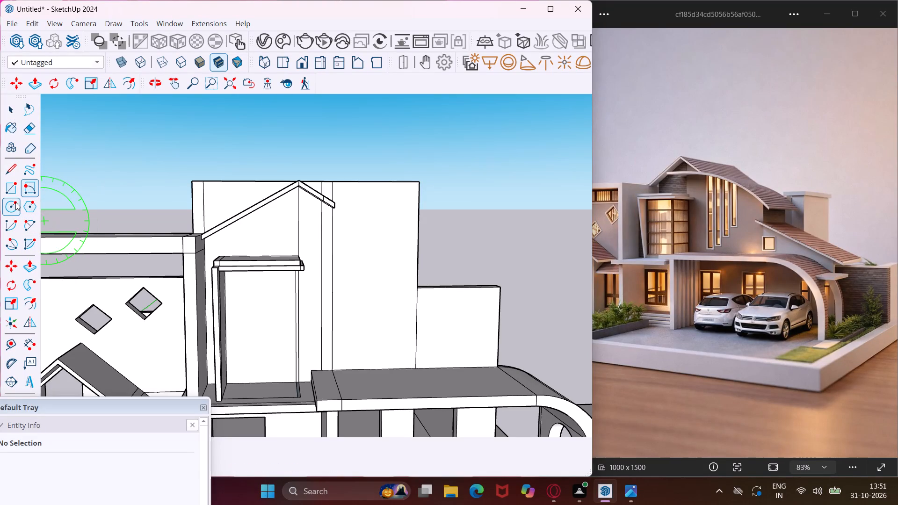
left_click(31, 223)
middle_click_drag(295, 256, 295, 253)
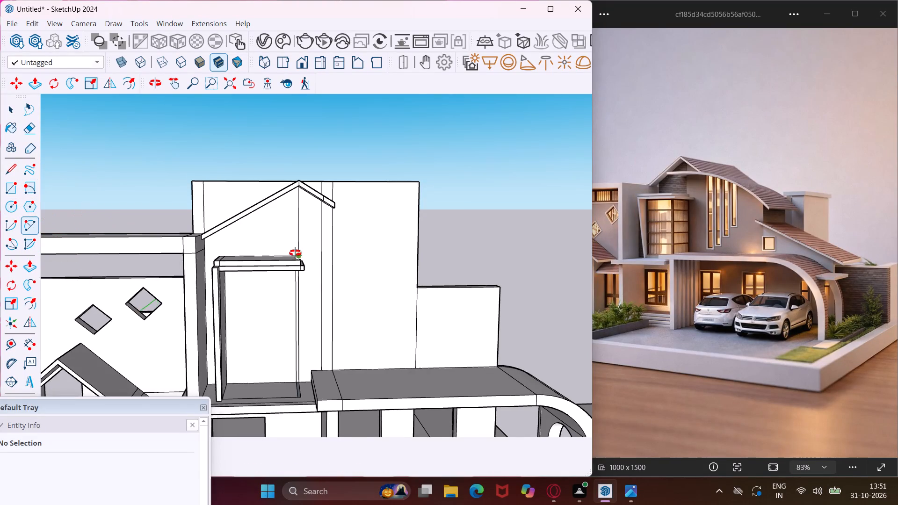
middle_click_drag(295, 253, 270, 228)
scroll(289, 247, "up", 3)
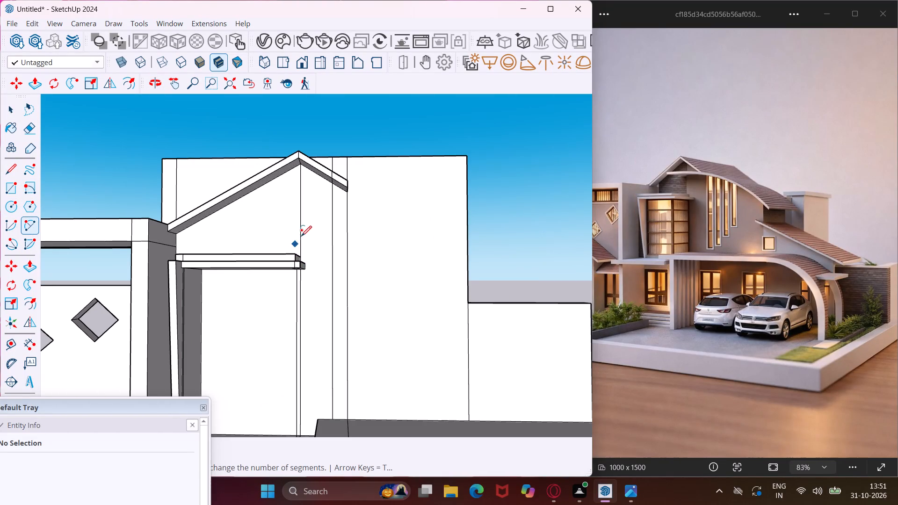
left_click(303, 211)
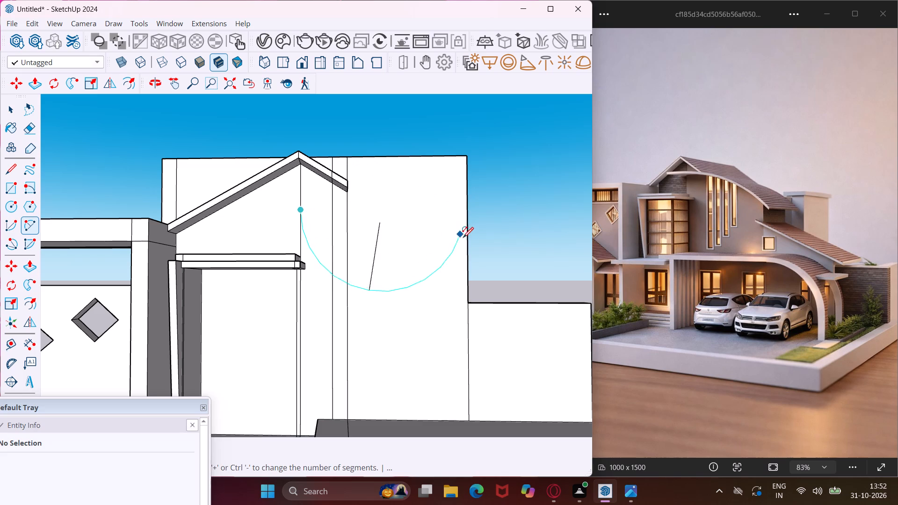
left_click(500, 266)
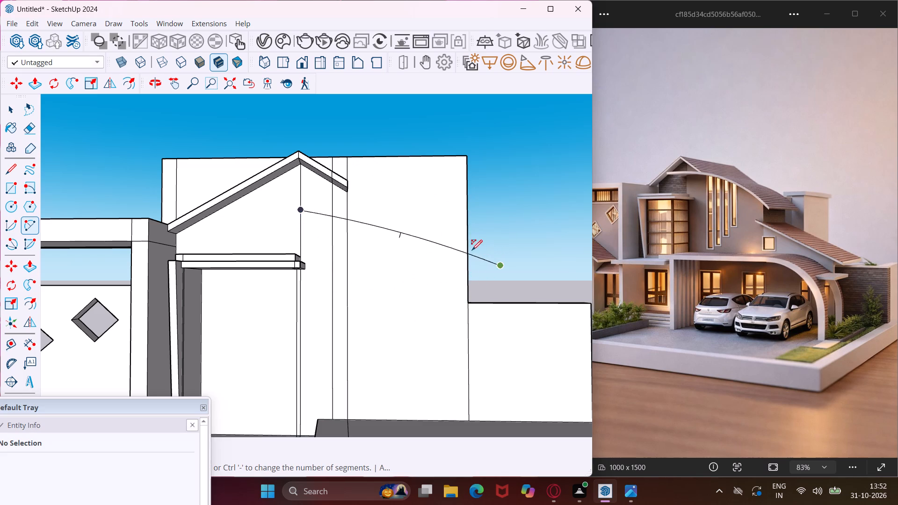
scroll(377, 182, "up", 5)
left_click(377, 182)
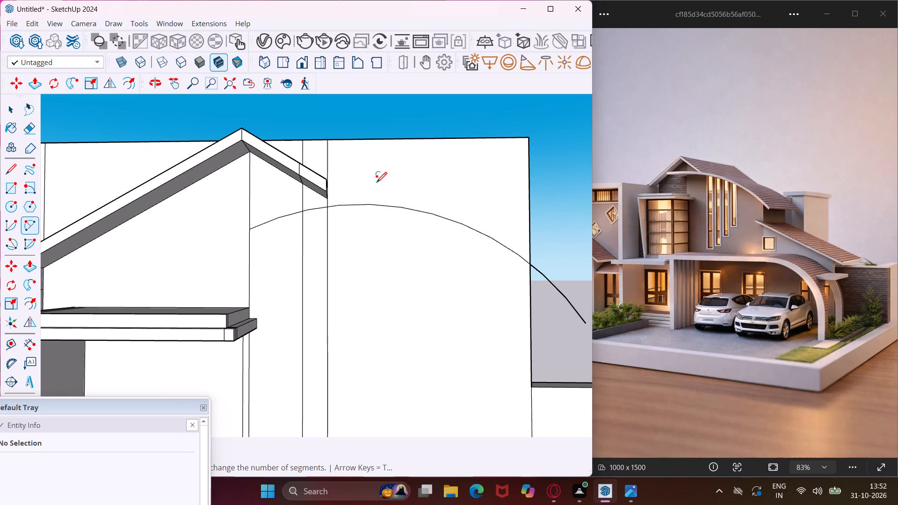
key("Escape")
key("space")
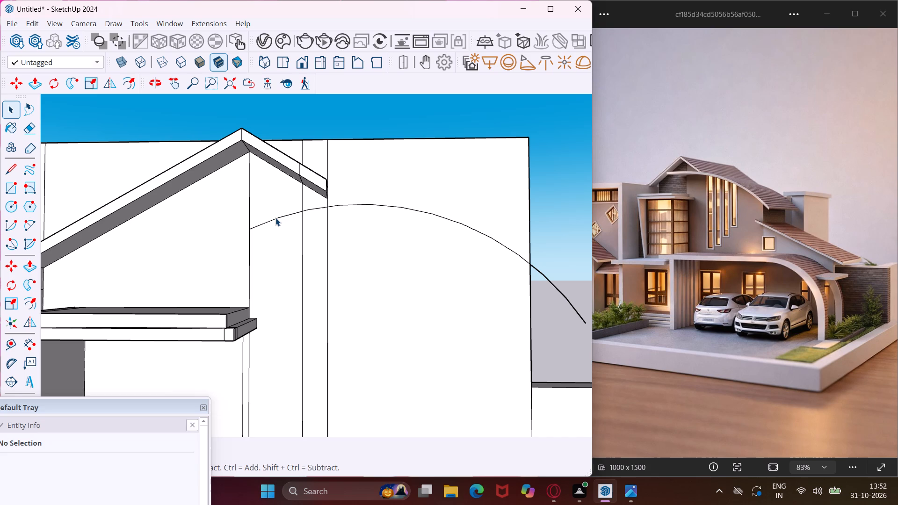
Copy all segments of the arc straight up so the copy meets the lower corner of the shorter gable strip.
left_click(273, 219)
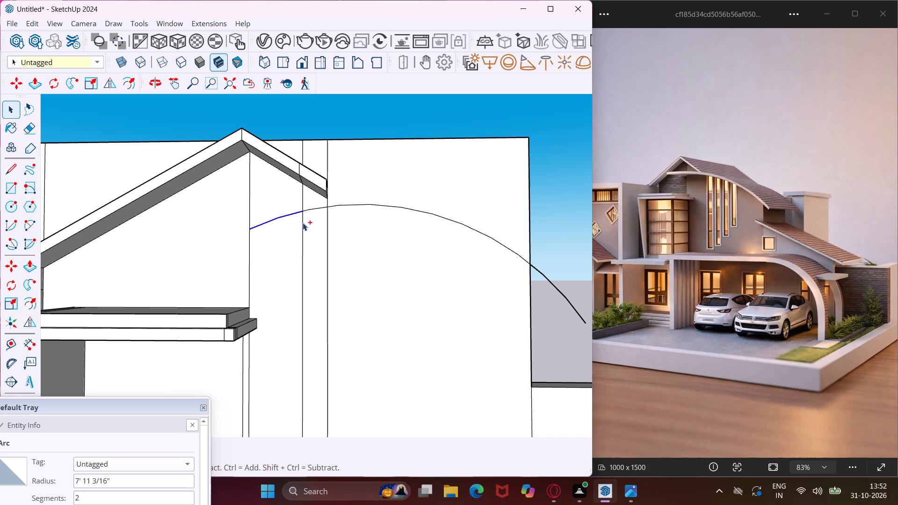
left_click(314, 208, "ctrl")
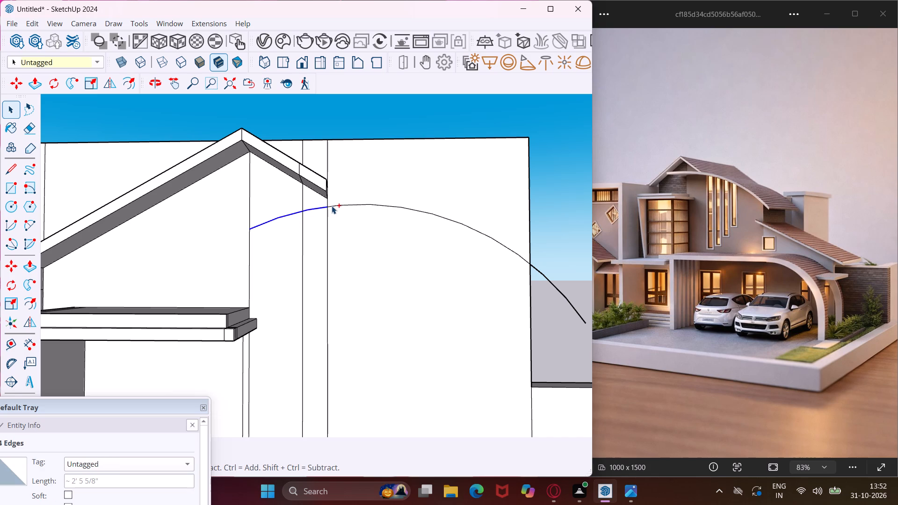
left_click(332, 206, "ctrl")
scroll(326, 208, "down", 3, "ctrl")
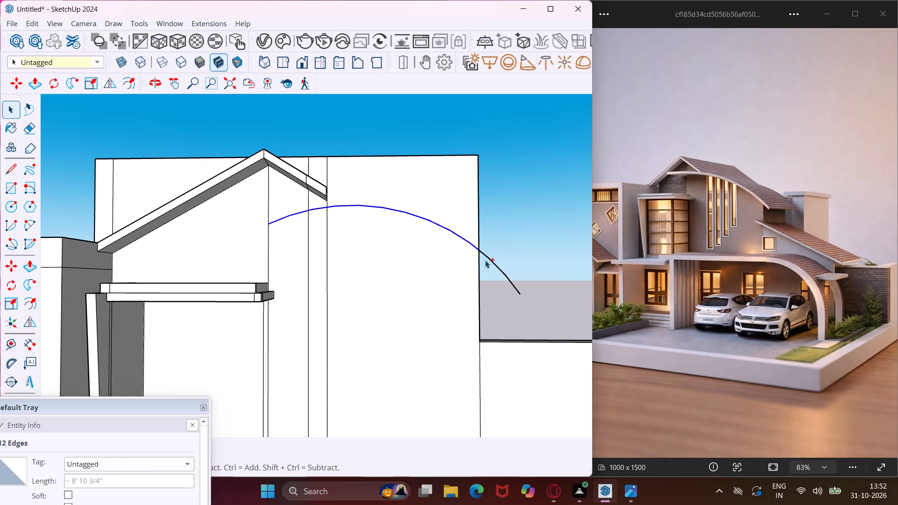
left_click(495, 266, "ctrl")
scroll(271, 224, "up", 5)
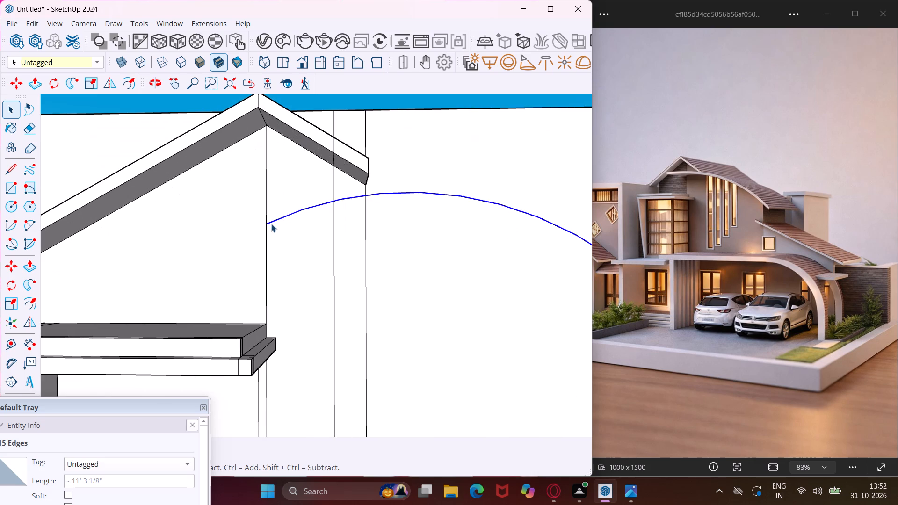
key("m")
scroll(363, 200, "up", 10)
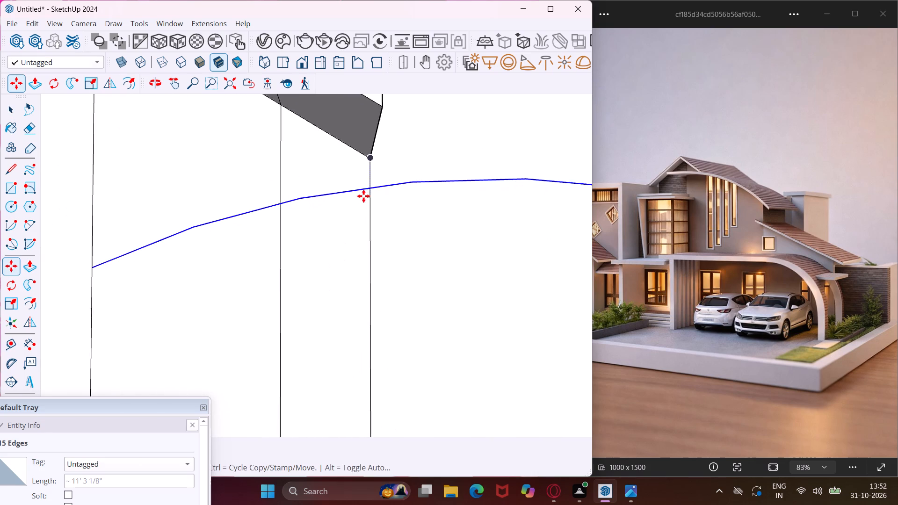
scroll(369, 190, "up", 16)
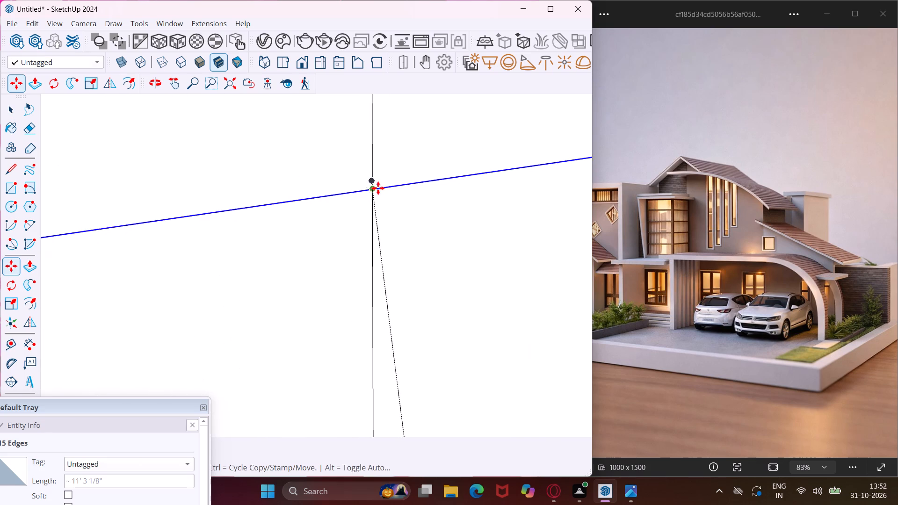
left_click(372, 189)
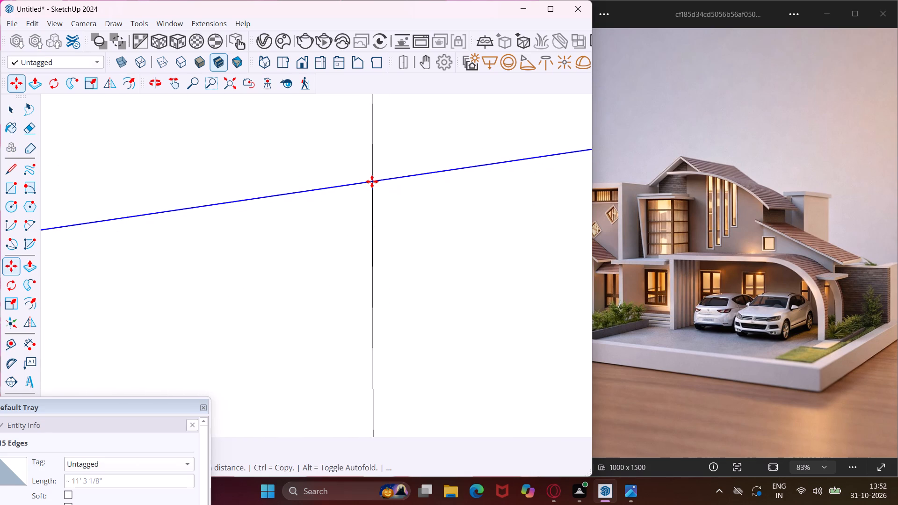
scroll(372, 181, "down", 11)
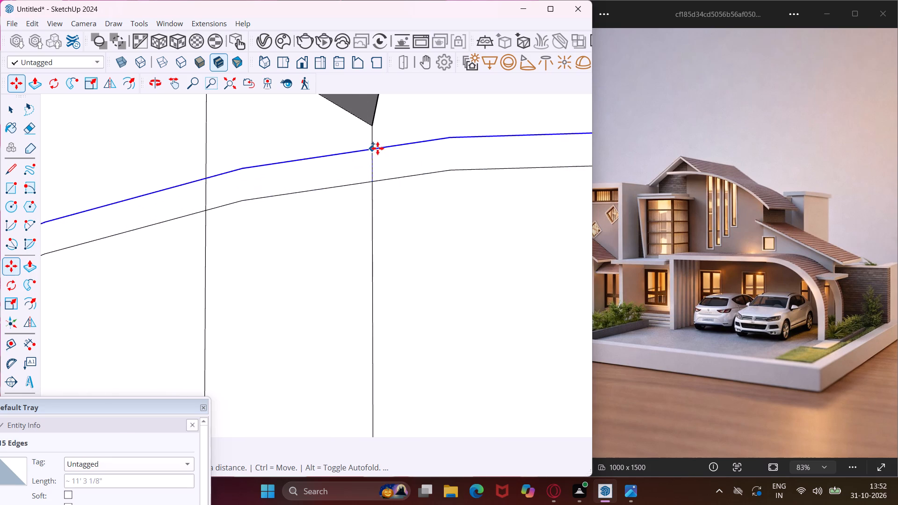
left_click(373, 129)
scroll(333, 144, "down", 8)
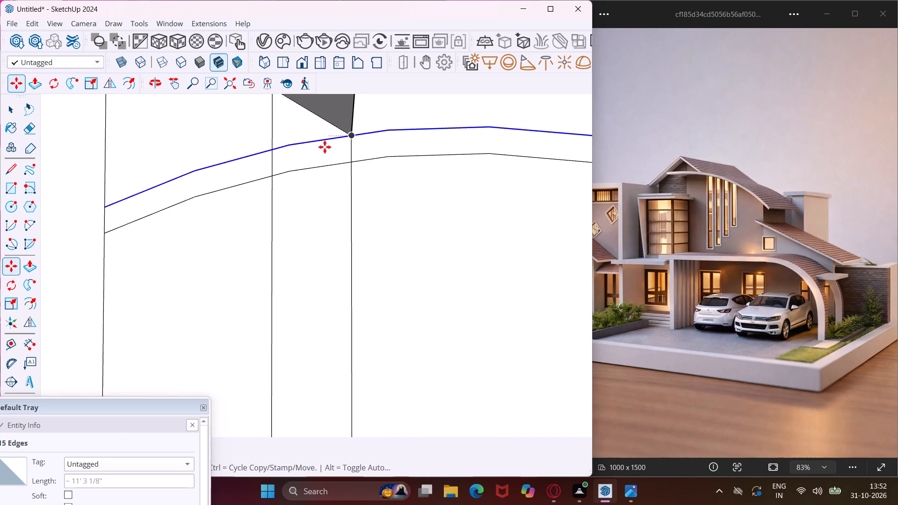
scroll(310, 156, "down", 7)
scroll(274, 176, "down", 7)
key("Escape")
key("space")
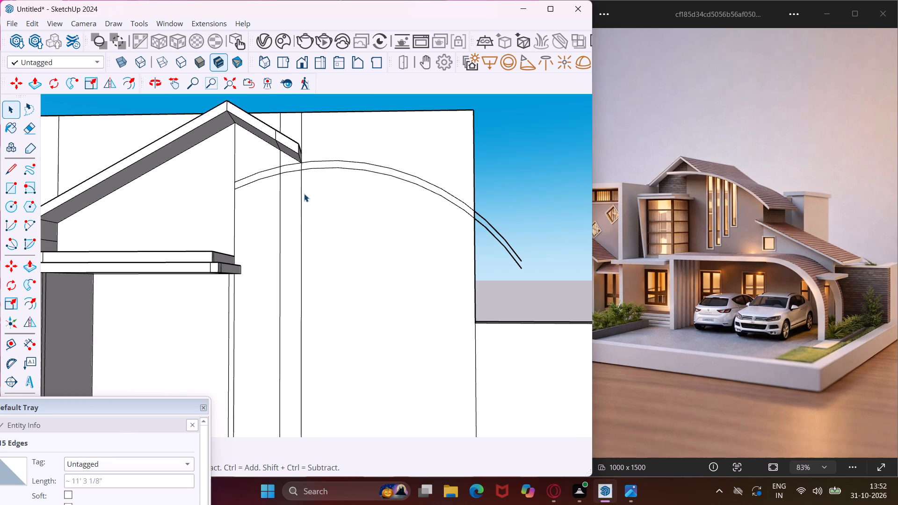
Draw a vertical line joining the far ends of the two arcs to close the curved strip beyond the wall edge.
left_click(16, 171)
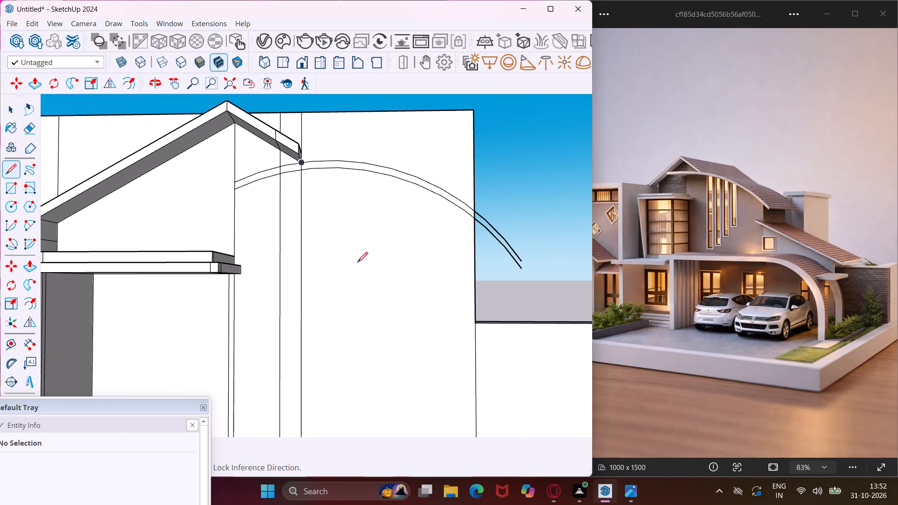
scroll(520, 268, "up", 3)
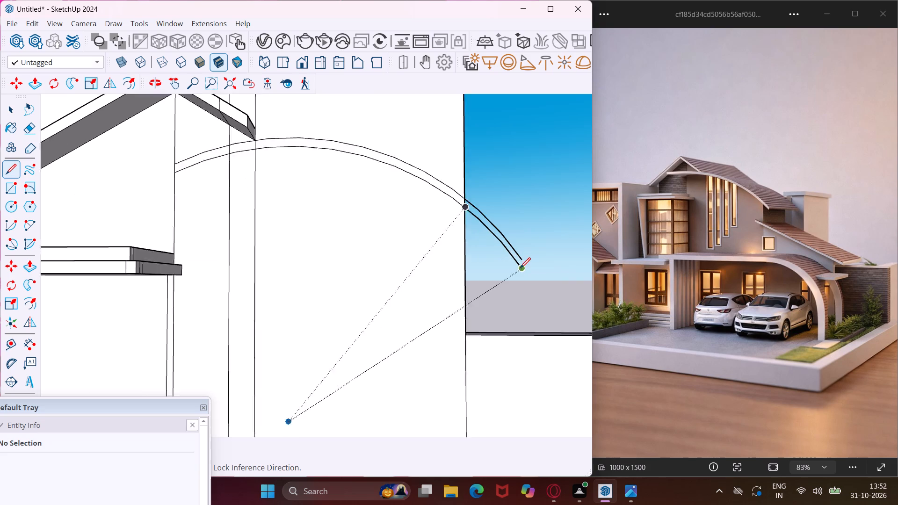
scroll(520, 268, "up", 11)
scroll(528, 270, "down", 5)
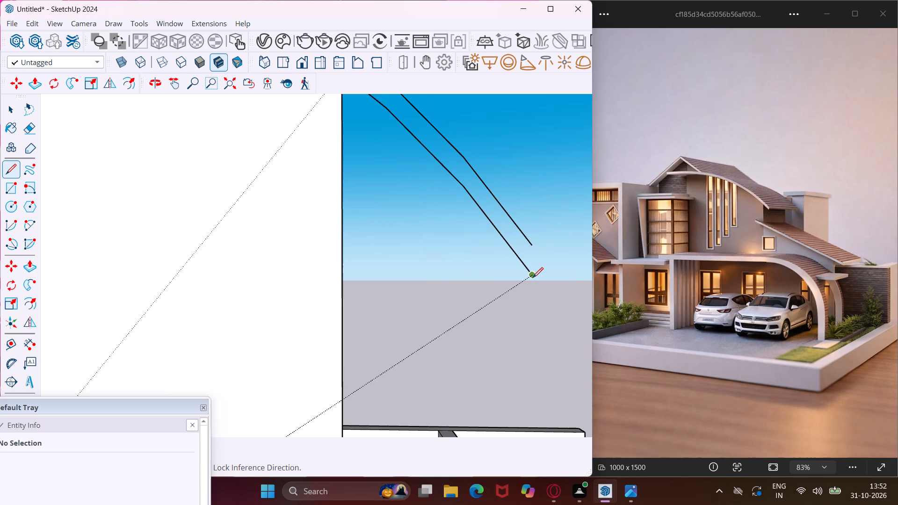
left_click(533, 278)
left_click(530, 247)
key("Escape")
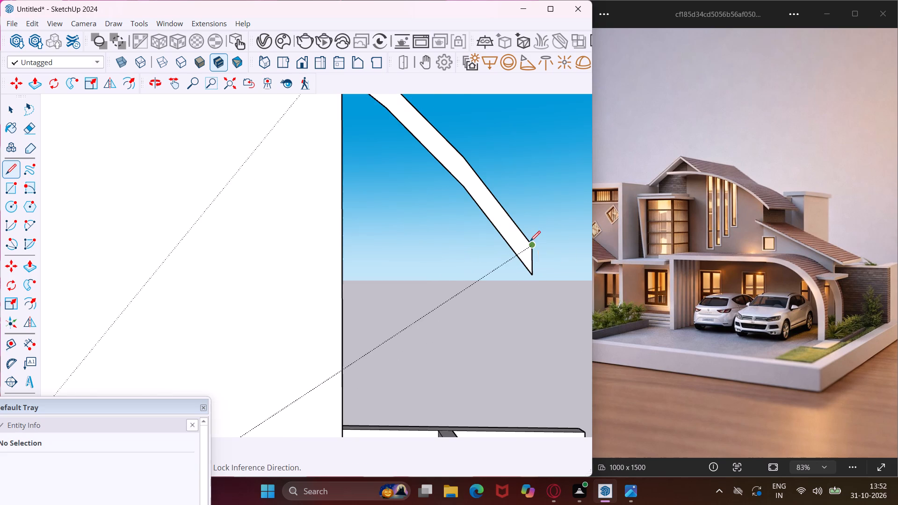
key("space")
Extrude the innermost segment of the curved strip outward from the wall, well past the gable strip, with Push/Pull.
scroll(295, 299, "down", 8)
scroll(239, 333, "down", 6)
middle_click_drag(213, 259, 213, 259)
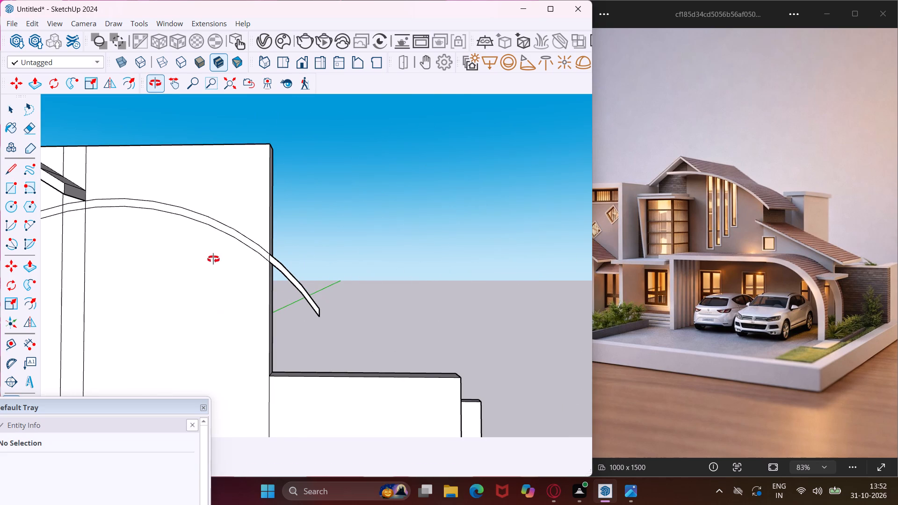
middle_click_drag(213, 259, 303, 287)
scroll(293, 260, "down", 7)
scroll(197, 241, "up", 3)
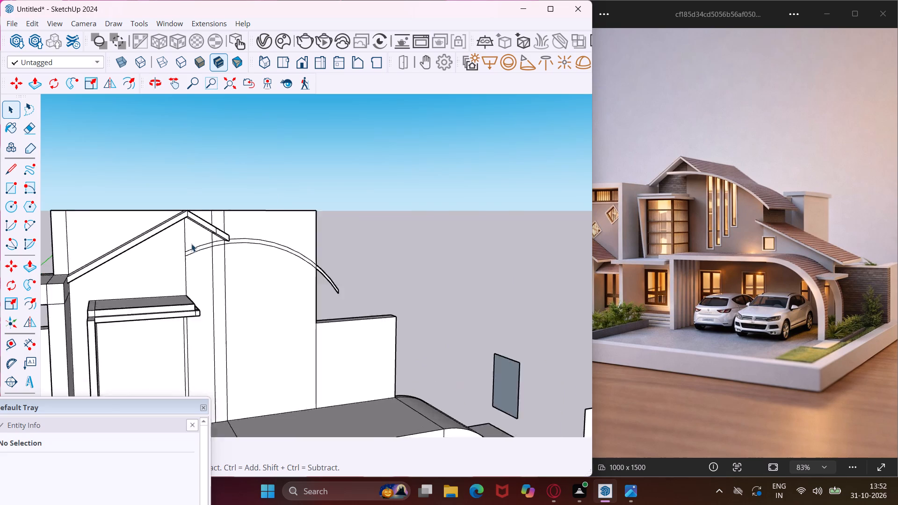
scroll(191, 244, "up", 17)
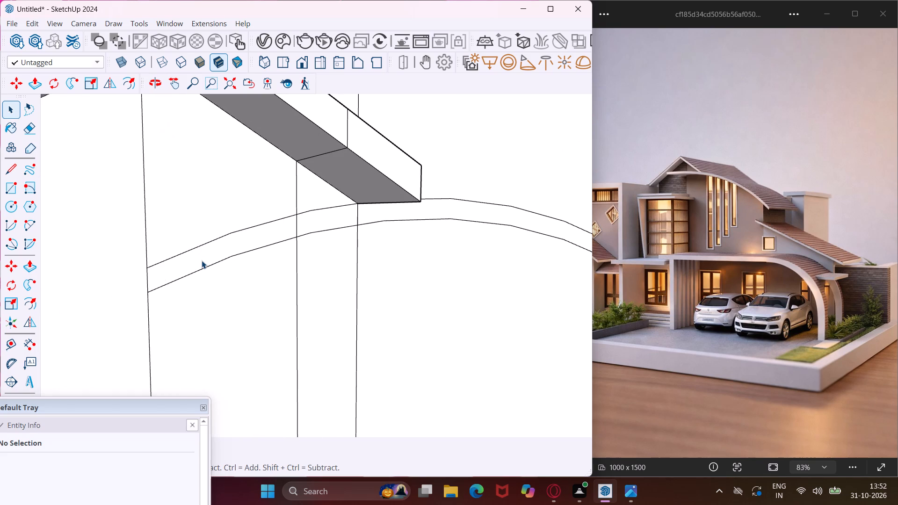
left_click(202, 260)
key("p")
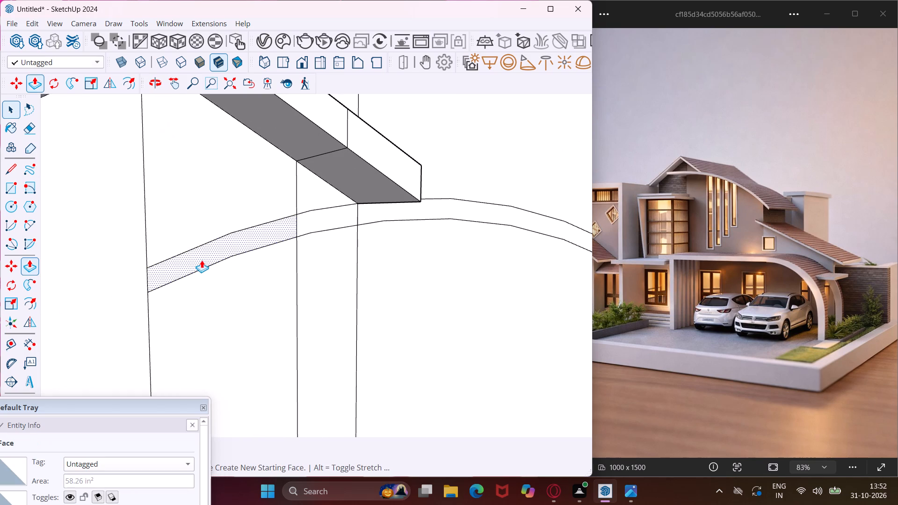
left_click(202, 260)
scroll(217, 273, "down", 6)
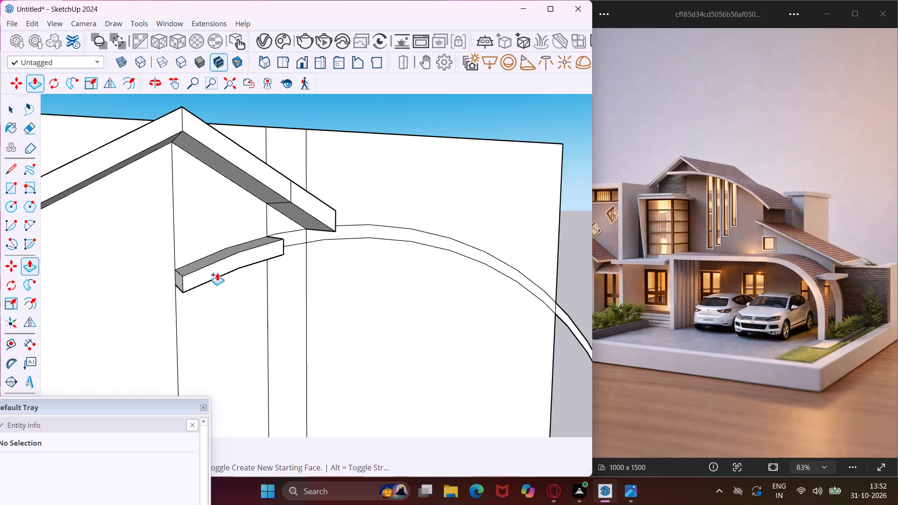
scroll(217, 273, "down", 6)
middle_click_drag(217, 273, 272, 313)
scroll(272, 313, "down", 1)
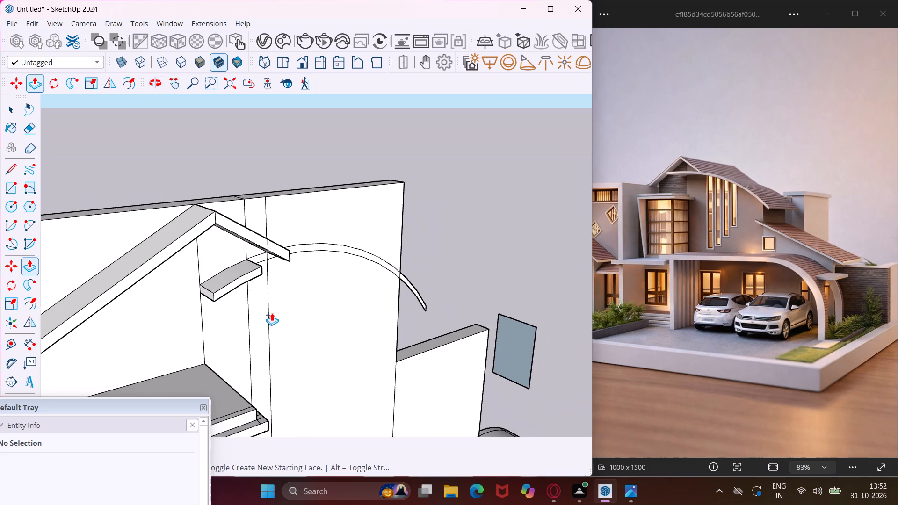
scroll(272, 313, "down", 1)
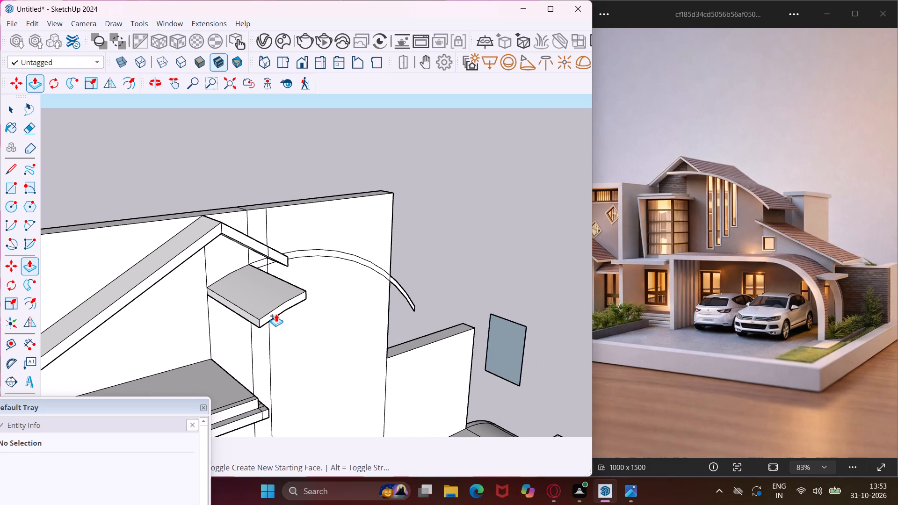
left_click(276, 314)
Extrude the narrow segment and the long arched segment of the curved strip outward to match the innermost segment's depth.
scroll(266, 261, "up", 8)
left_click(265, 260)
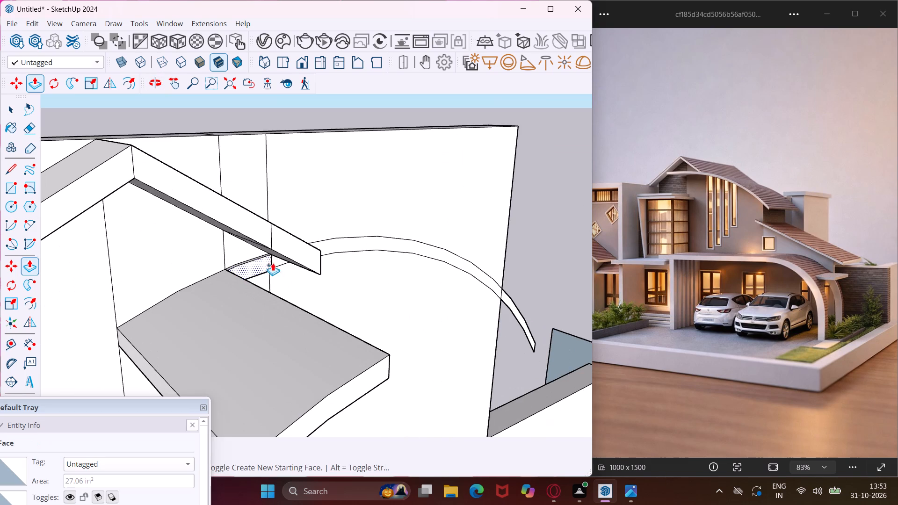
left_click(369, 372)
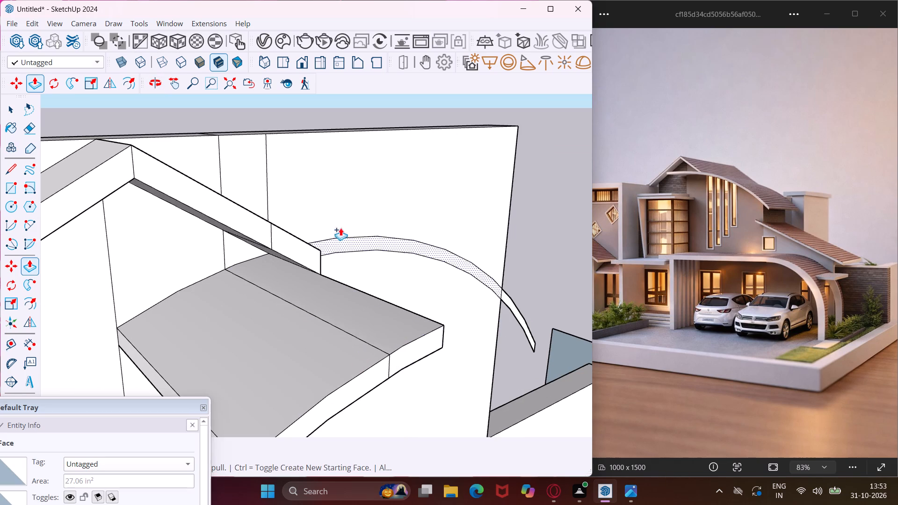
scroll(340, 228, "up", 8)
left_click(326, 255)
scroll(337, 275, "down", 11)
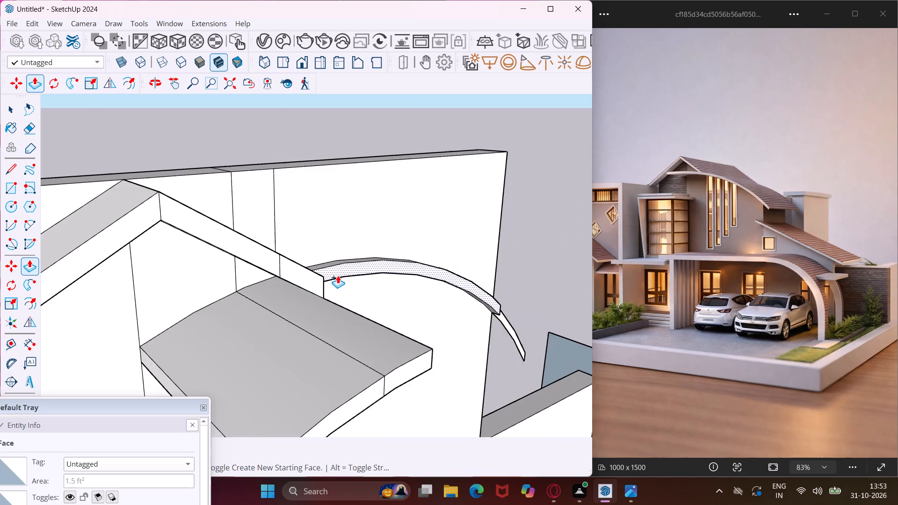
left_click(392, 358)
scroll(280, 352, "down", 2)
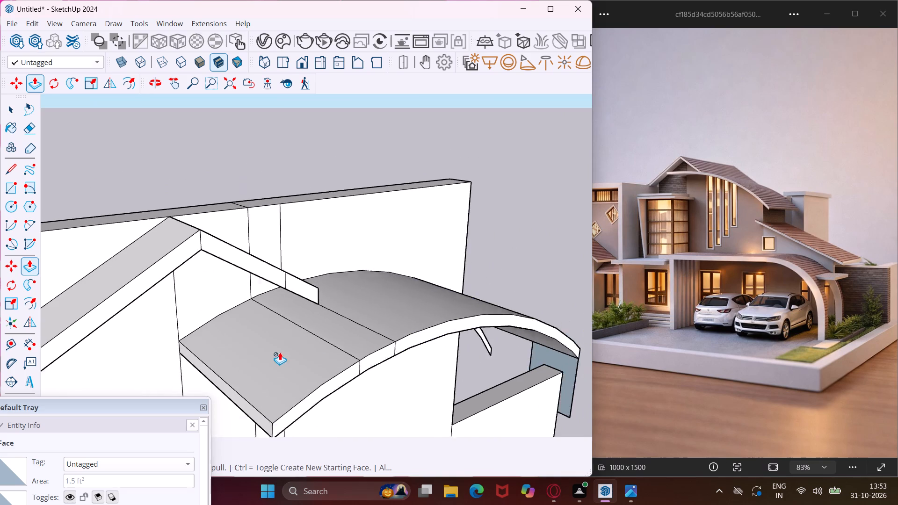
Extrude the last curved segment beyond the wall's far edge outward, flush with the front of the curved roof.
scroll(280, 352, "down", 3)
scroll(469, 337, "up", 10)
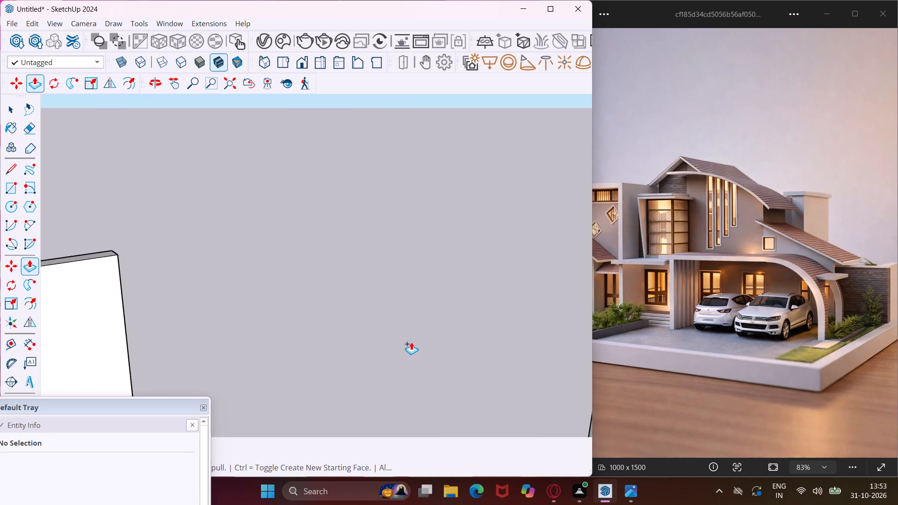
scroll(411, 342, "down", 4)
middle_click_drag(409, 347, 339, 311)
scroll(295, 302, "down", 7)
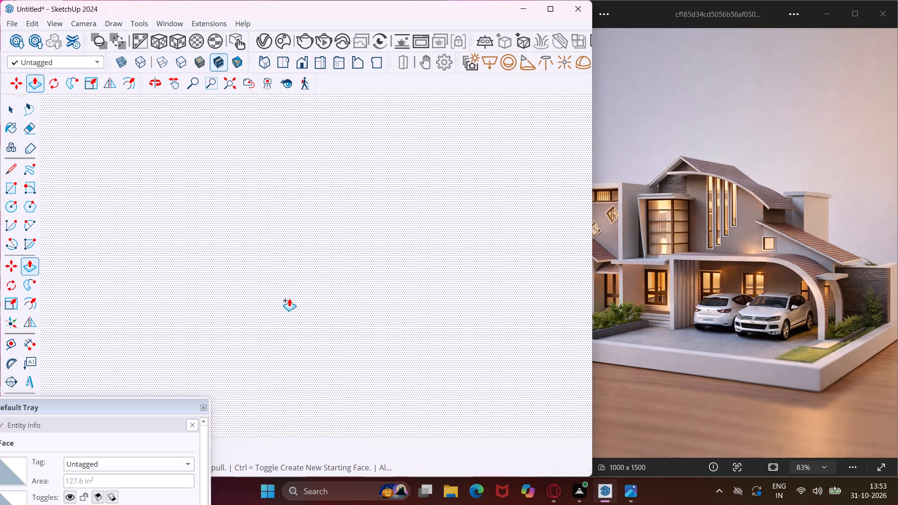
scroll(287, 297, "down", 8)
scroll(268, 295, "down", 20)
scroll(268, 295, "down", 10)
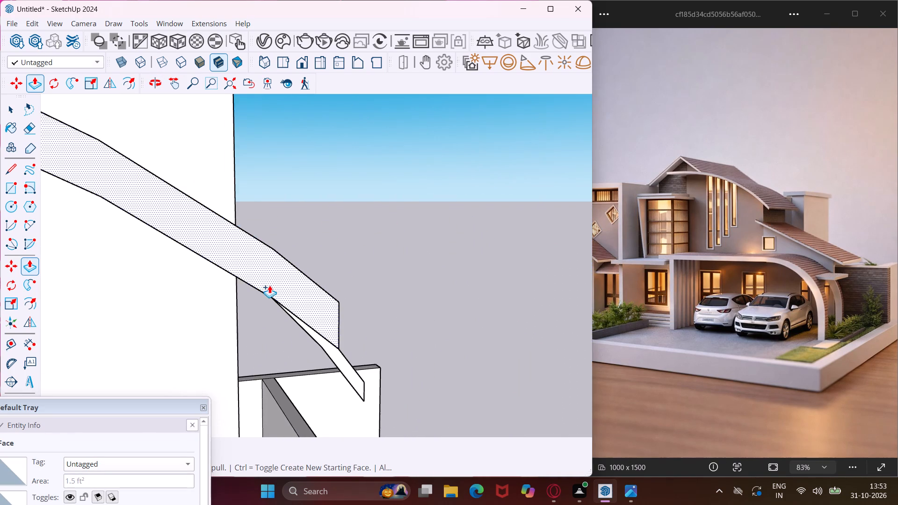
scroll(269, 285, "down", 6)
scroll(322, 330, "up", 9)
left_click(315, 337)
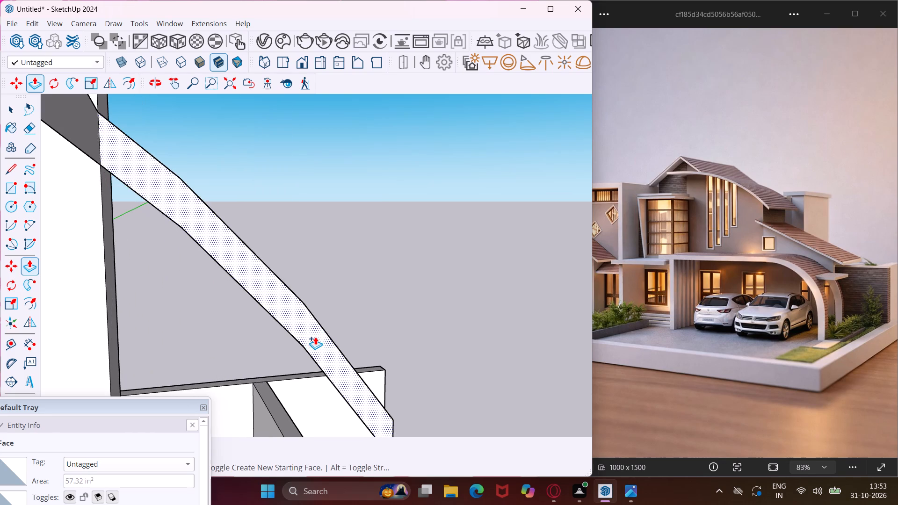
scroll(292, 328, "down", 10)
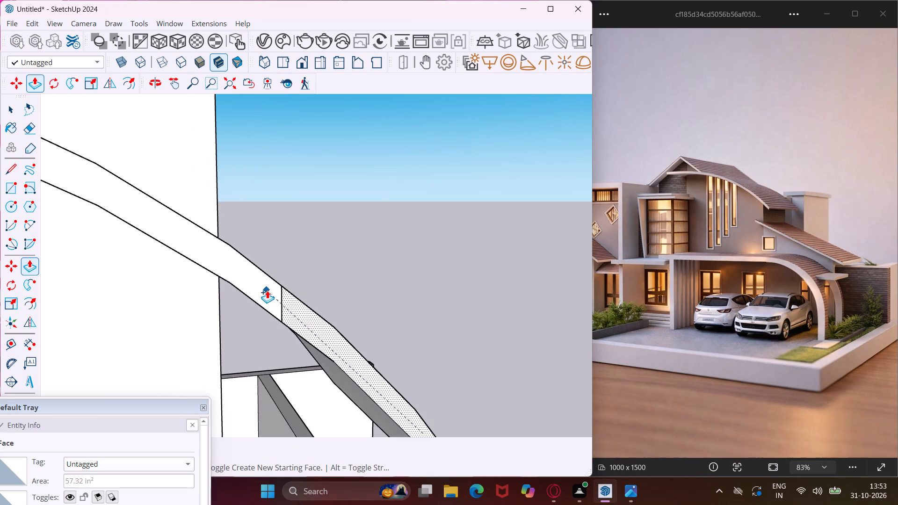
left_click(267, 289)
middle_click_drag(254, 286, 254, 335)
scroll(263, 287, "down", 6)
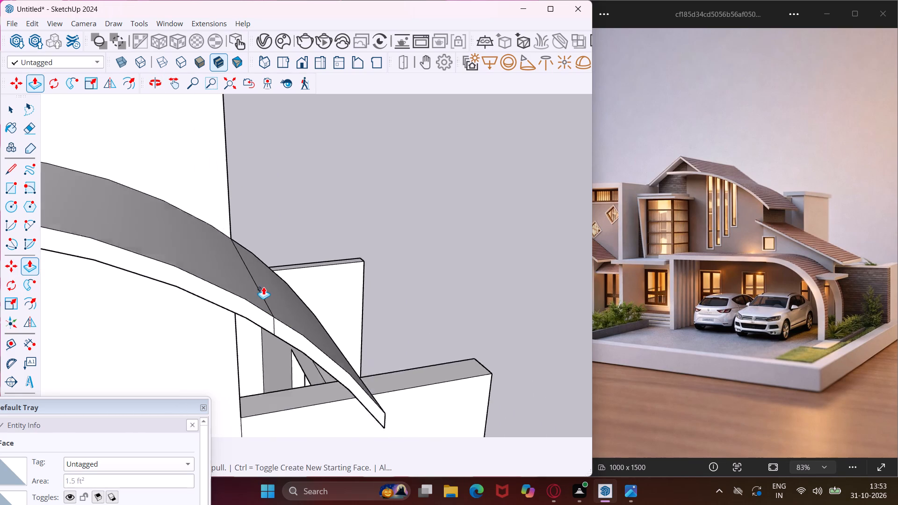
scroll(263, 287, "down", 12)
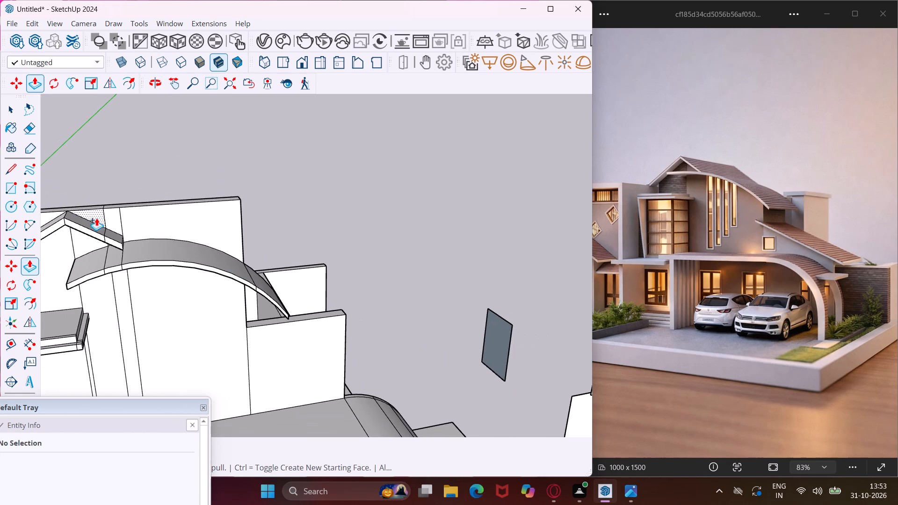
key("Escape")
key("space")
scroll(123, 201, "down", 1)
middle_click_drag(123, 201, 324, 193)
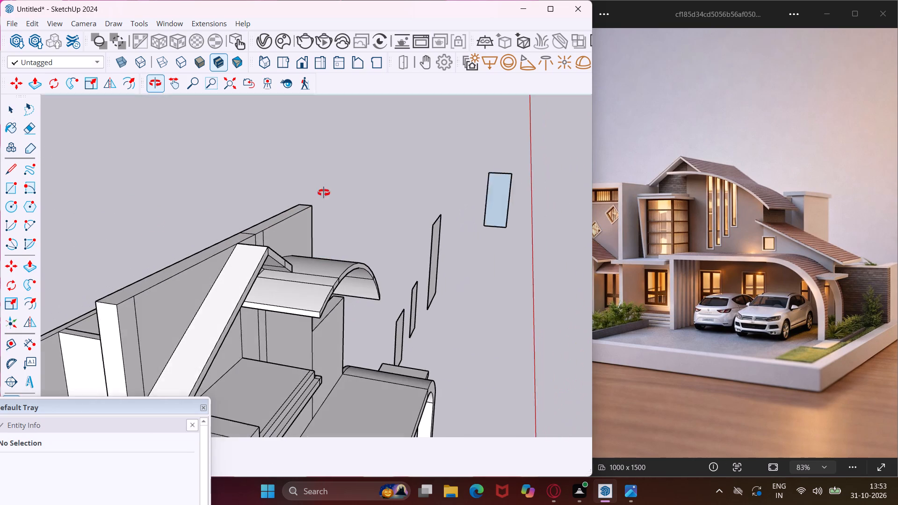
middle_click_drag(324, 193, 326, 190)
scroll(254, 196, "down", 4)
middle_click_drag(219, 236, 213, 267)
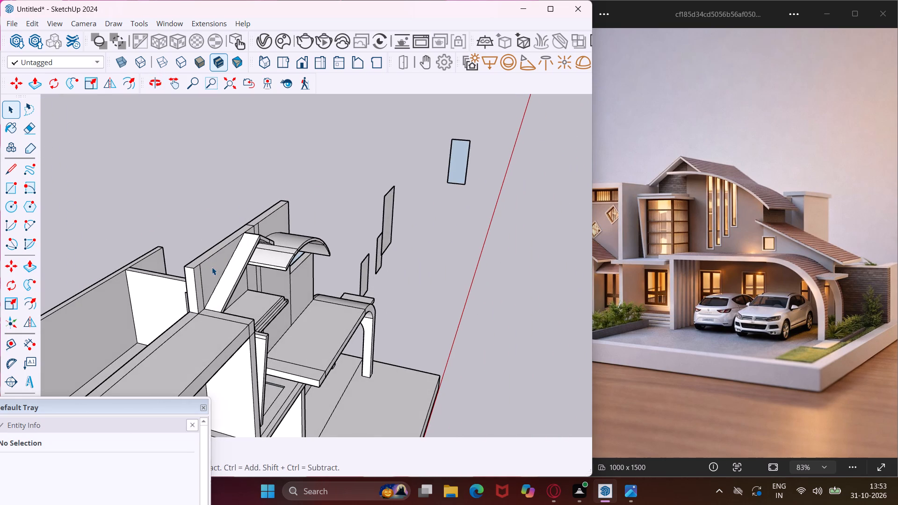
Remove the wall areas above the gable roof's long slope by pushing the triangular and narrow faces through with Push/Pull.
scroll(207, 267, "up", 4)
left_click(207, 266)
middle_click_drag(207, 266, 167, 253)
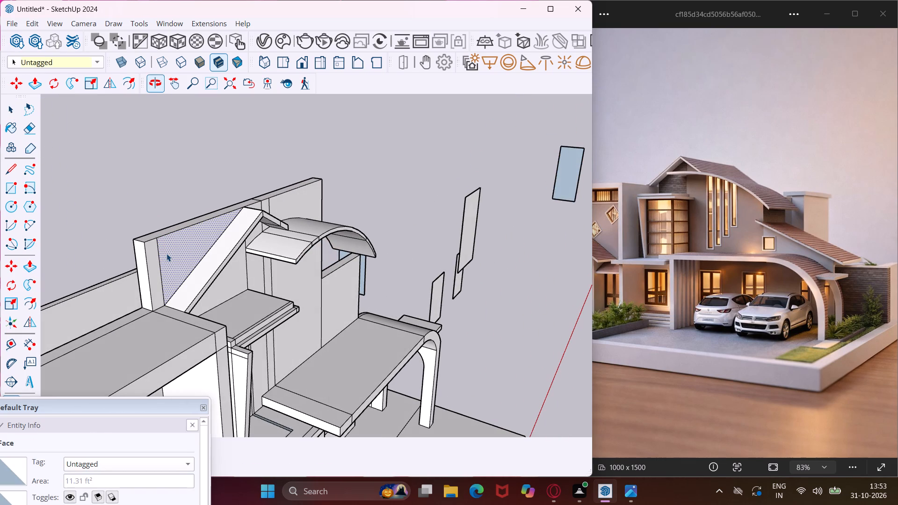
key("p")
left_click(167, 253)
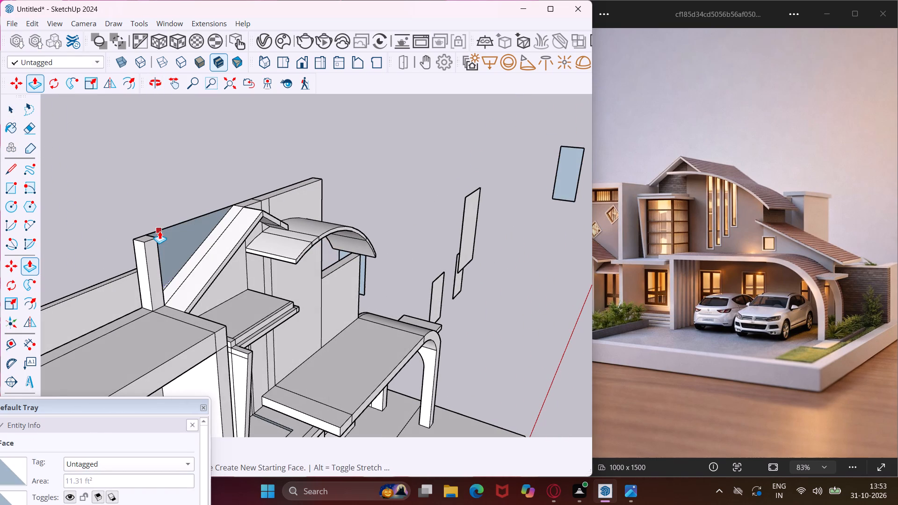
left_click(159, 228)
scroll(156, 255, "up", 4)
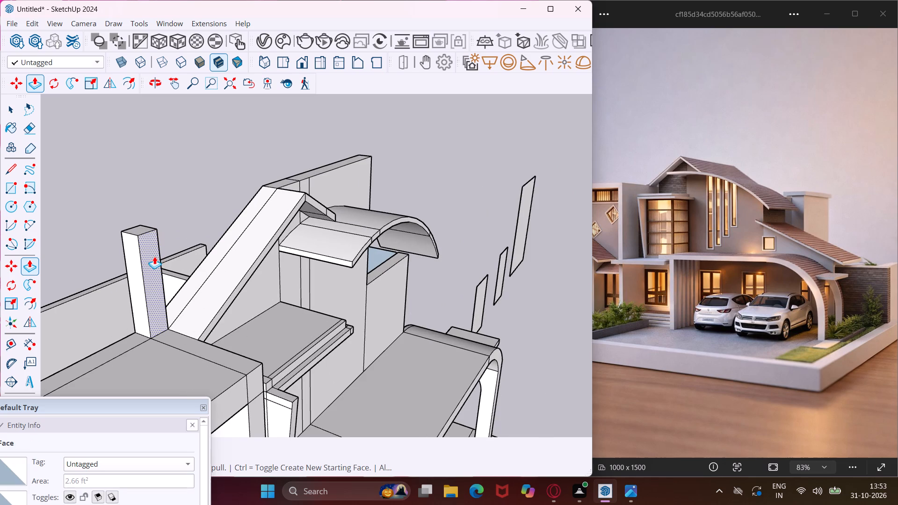
left_click(154, 256)
left_click(129, 235)
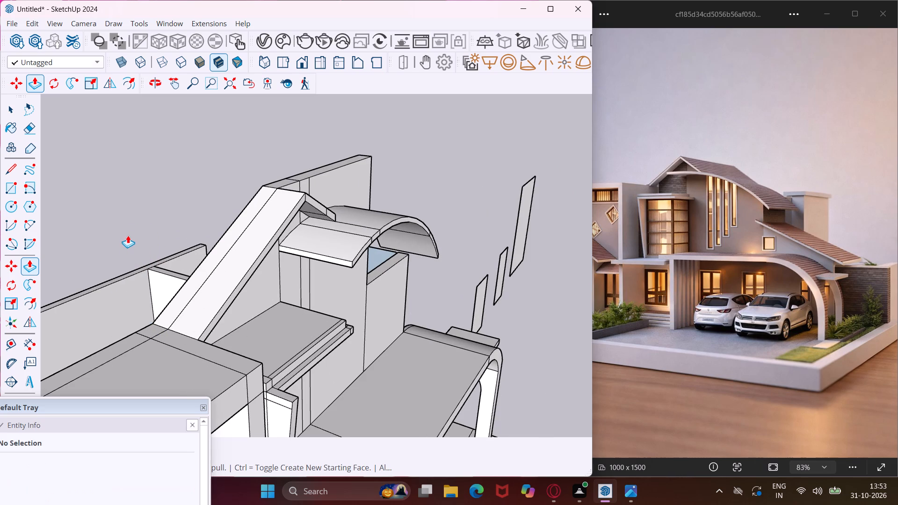
Push the small triangular wall face above the gable roof's short slope through the wall to cut it away.
middle_click_drag(321, 182, 155, 220)
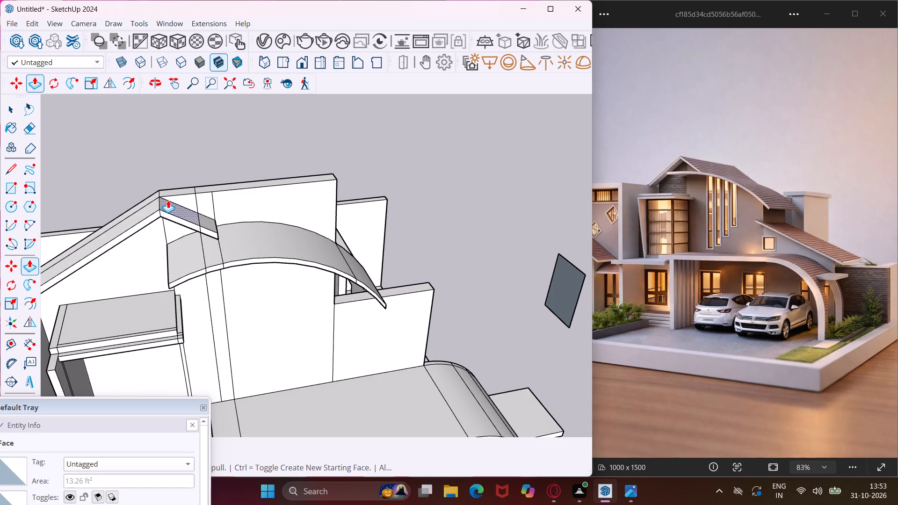
scroll(168, 200, "up", 9)
left_click(184, 199)
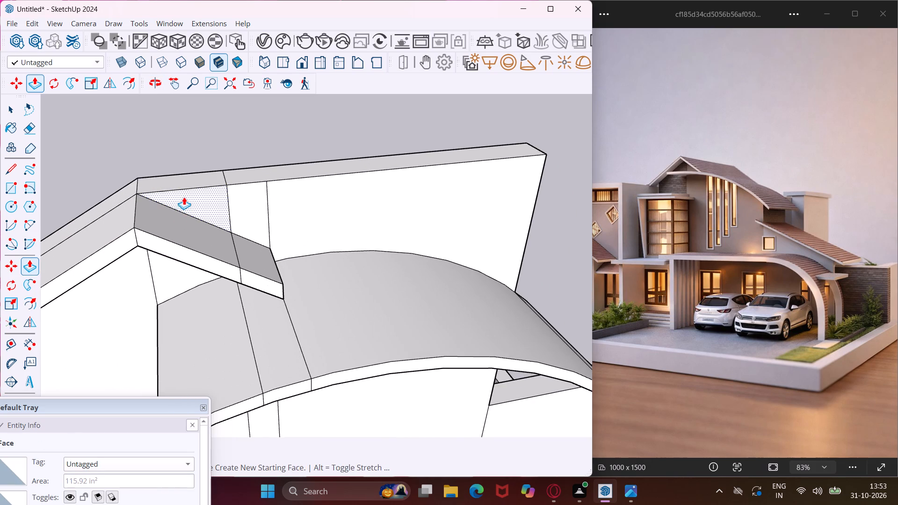
left_click(188, 174)
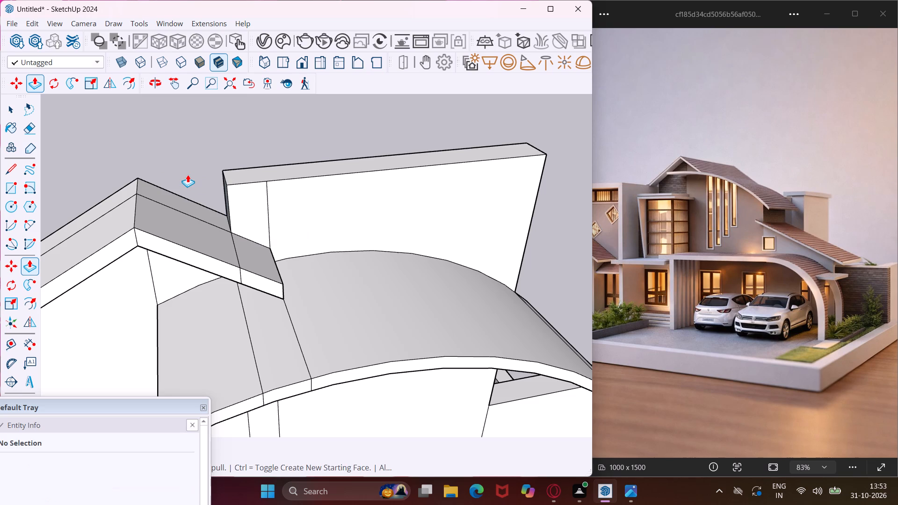
Push the narrow and wide wall faces above the curved roof back 9" to cut away the remaining upper wall.
scroll(188, 170, "down", 5)
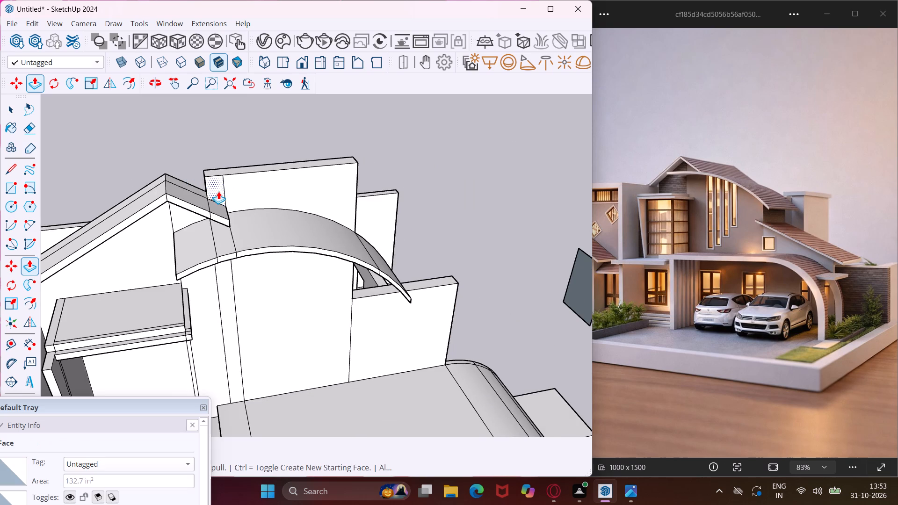
scroll(219, 192, "up", 3)
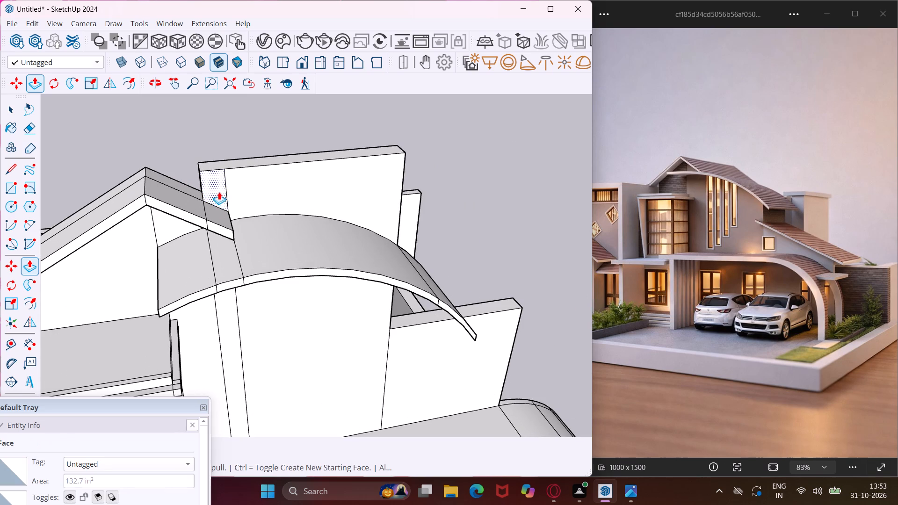
left_click(218, 191)
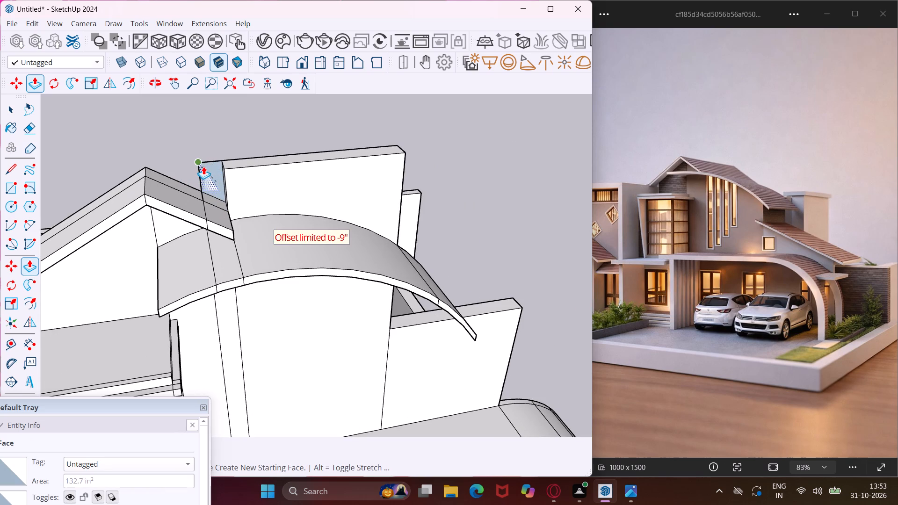
left_click(203, 166)
scroll(243, 180, "up", 3)
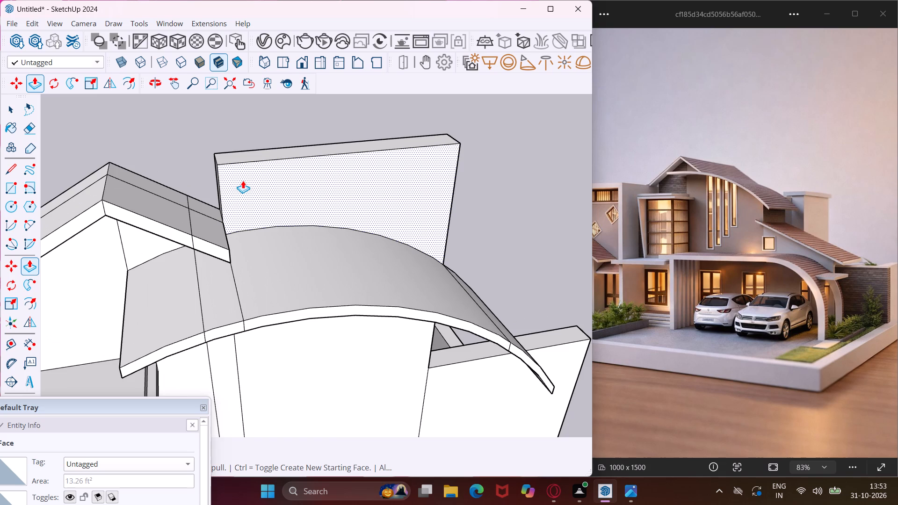
left_click(243, 180)
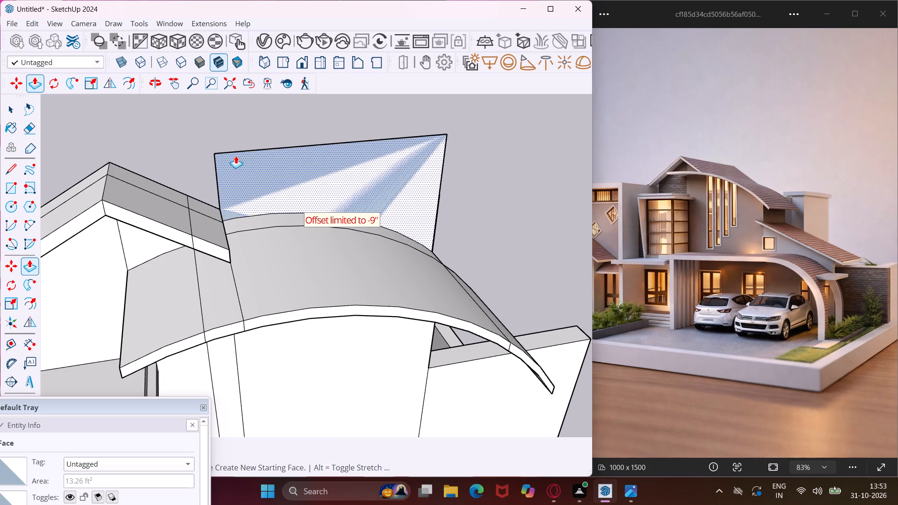
left_click(225, 158)
scroll(174, 168, "down", 3)
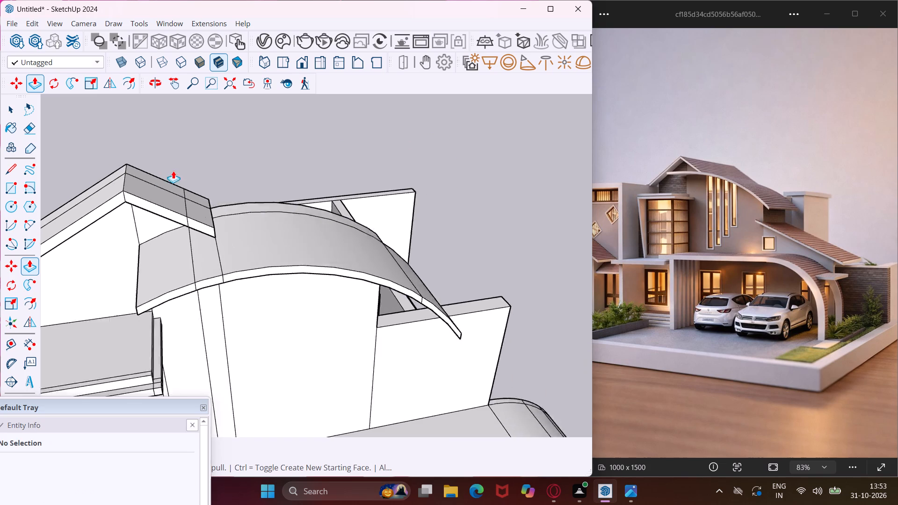
scroll(173, 171, "down", 4)
key("Escape")
key("space")
Draw two parallel sloping lines on the lower side wall, the upper one from its inner top corner to its outer edge's midpoint.
scroll(348, 233, "up", 2)
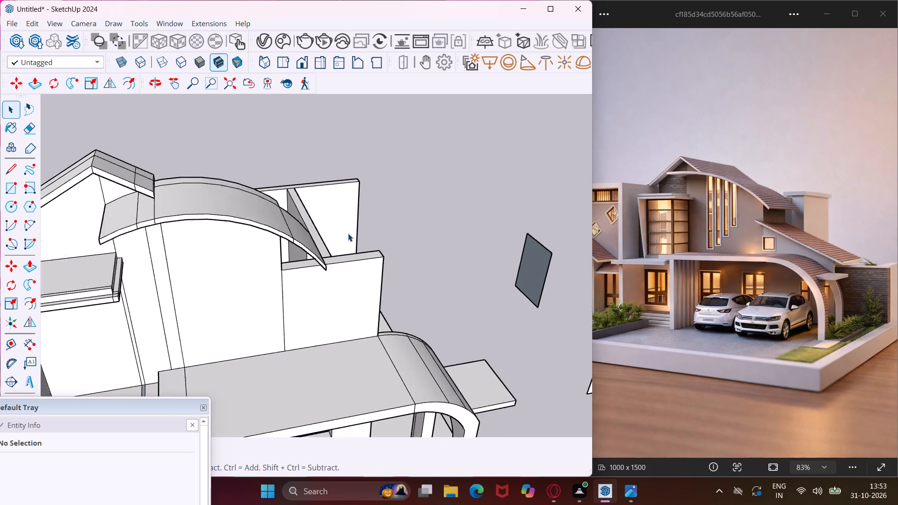
scroll(348, 233, "up", 3)
middle_click_drag(352, 264, 287, 198)
scroll(287, 198, "down", 3)
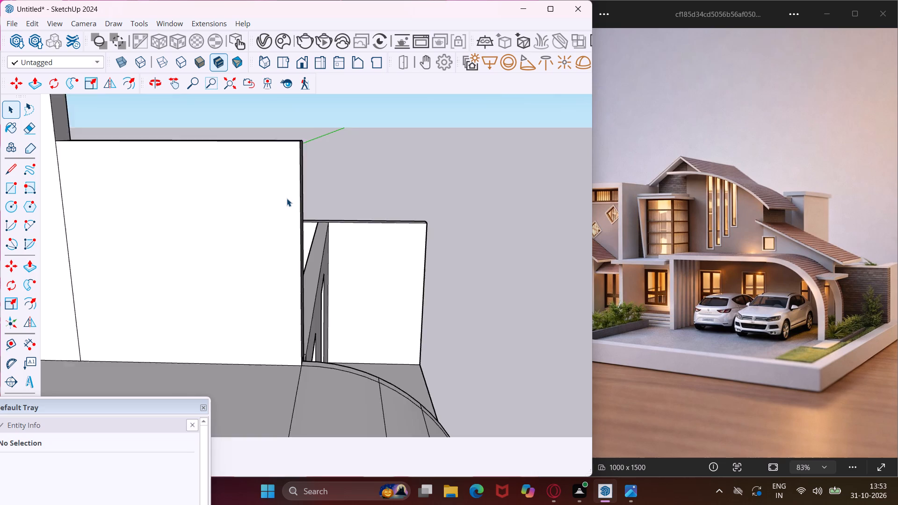
scroll(287, 198, "down", 9)
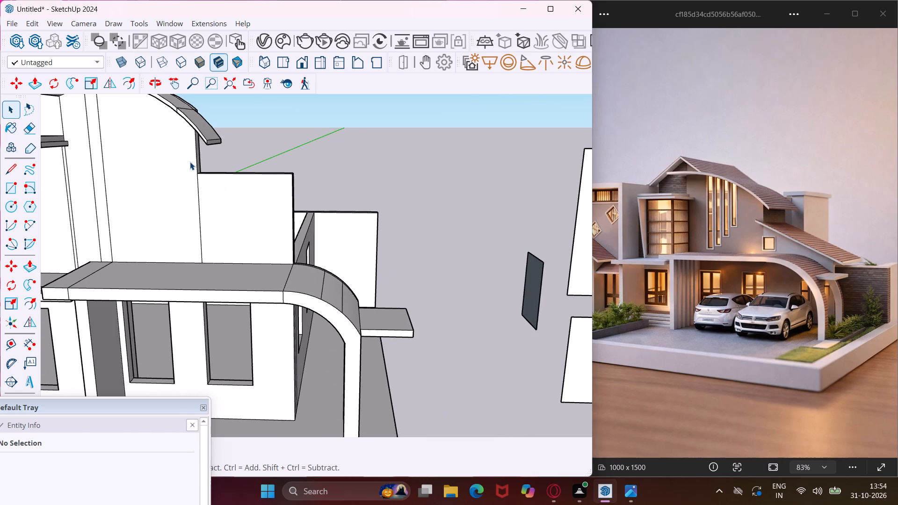
middle_click_drag(190, 162, 283, 160)
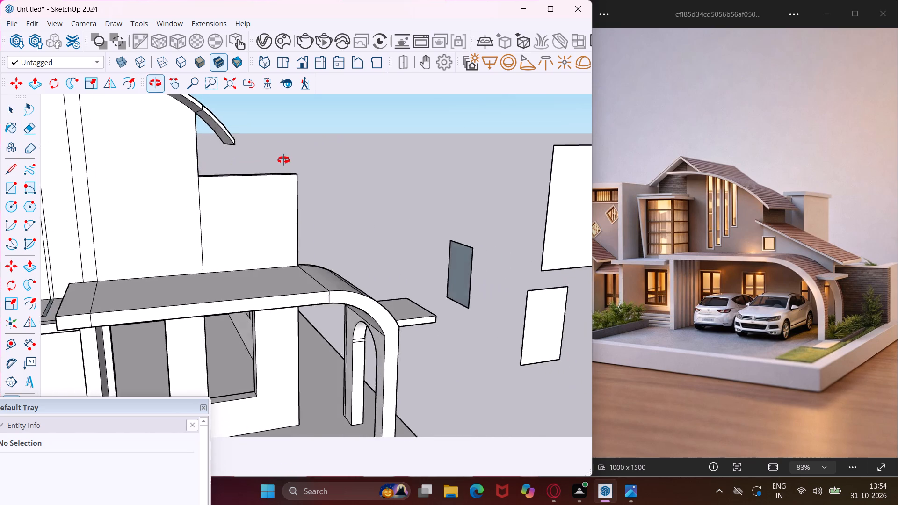
middle_click_drag(283, 160, 287, 160)
scroll(279, 156, "down", 4)
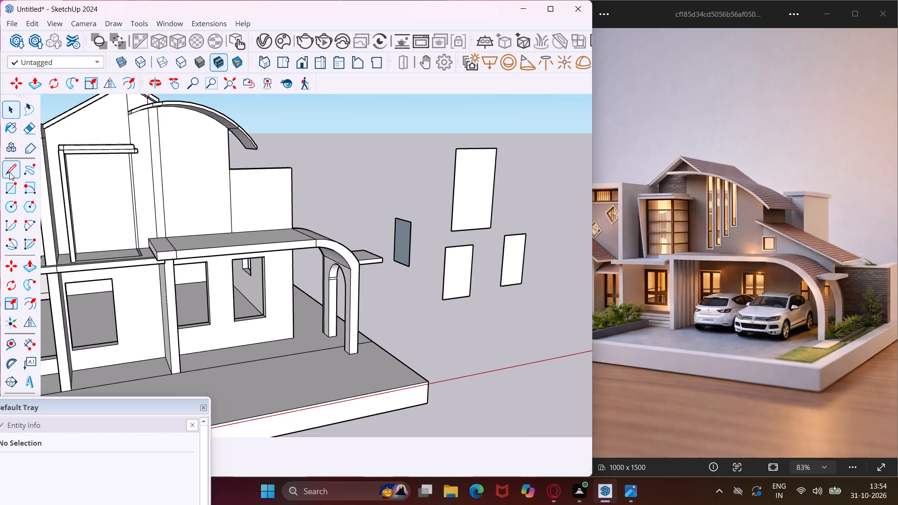
left_click(9, 172)
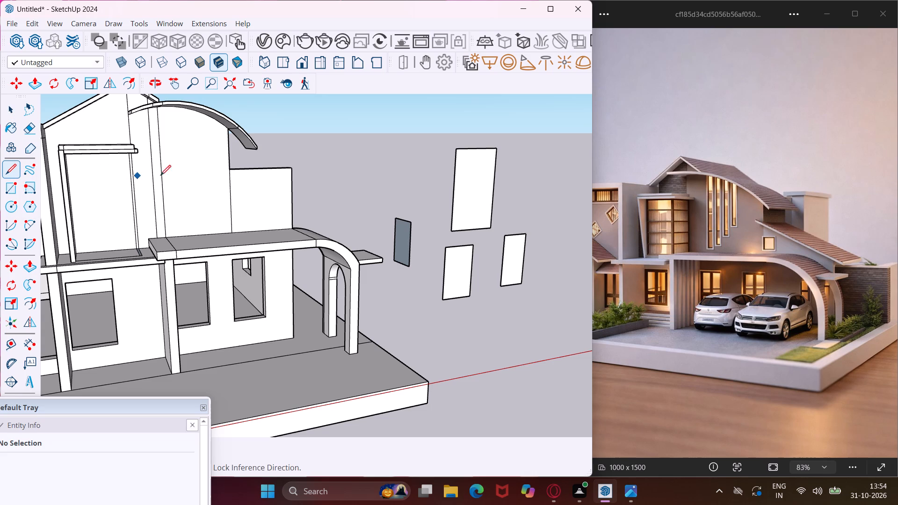
scroll(236, 166, "up", 4)
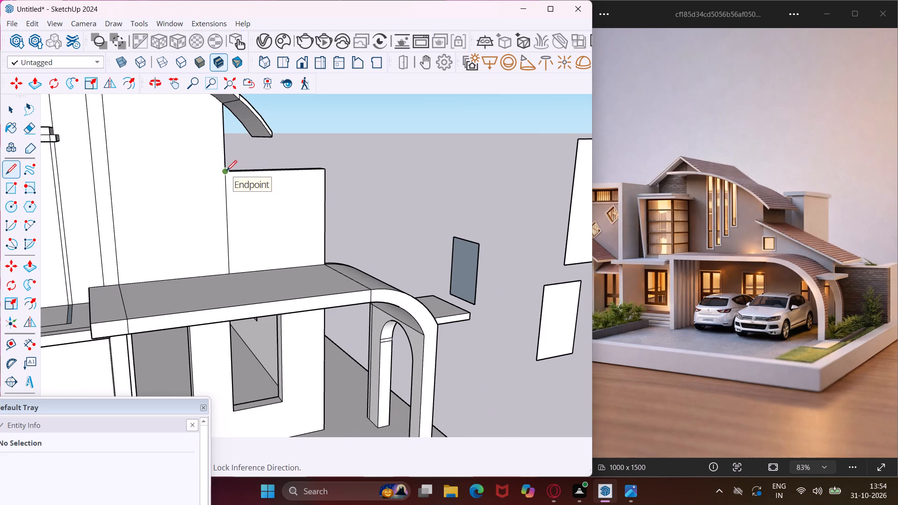
left_click(224, 171)
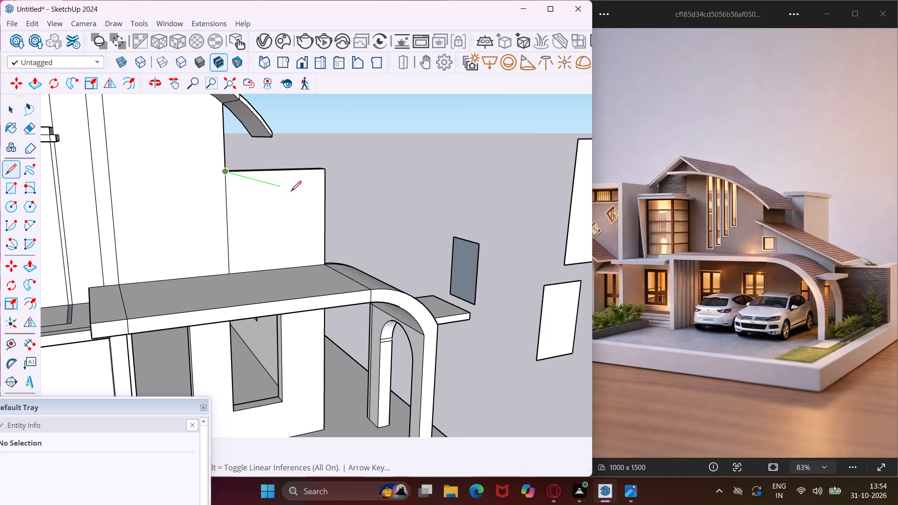
left_click(325, 213)
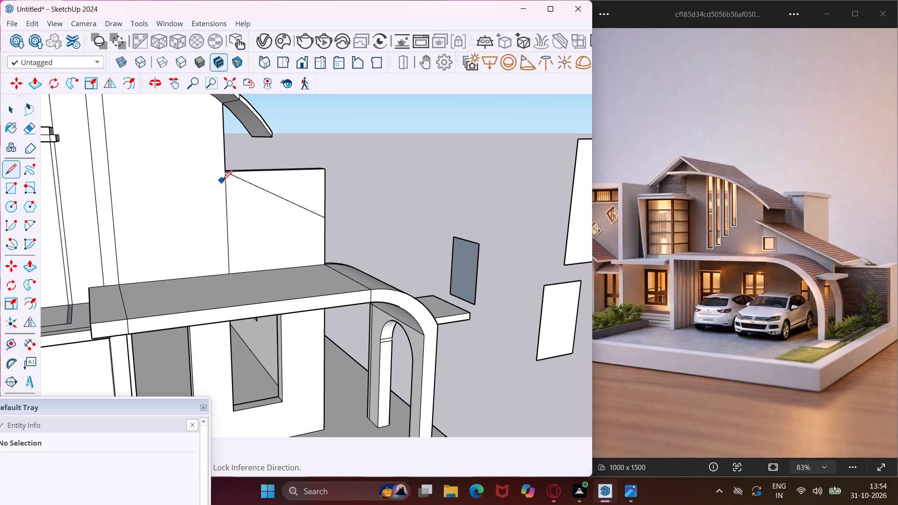
scroll(222, 180, "up", 3)
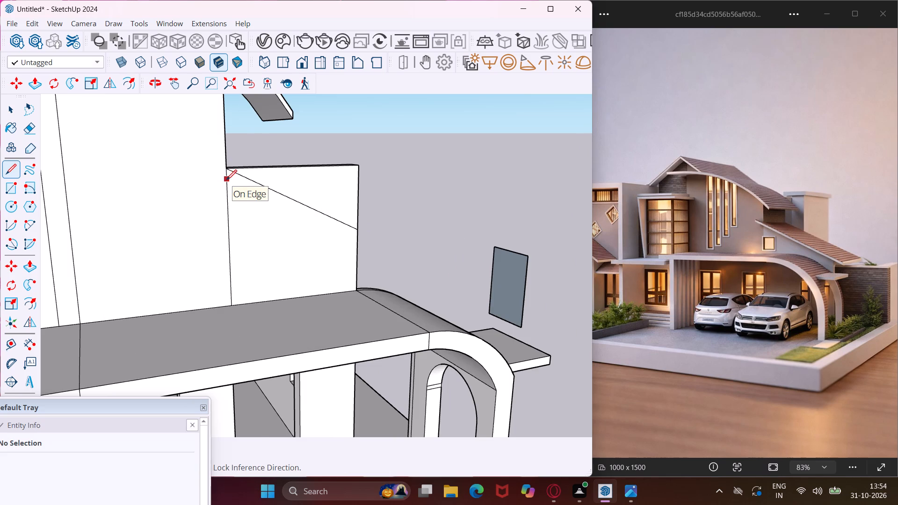
left_click(226, 180)
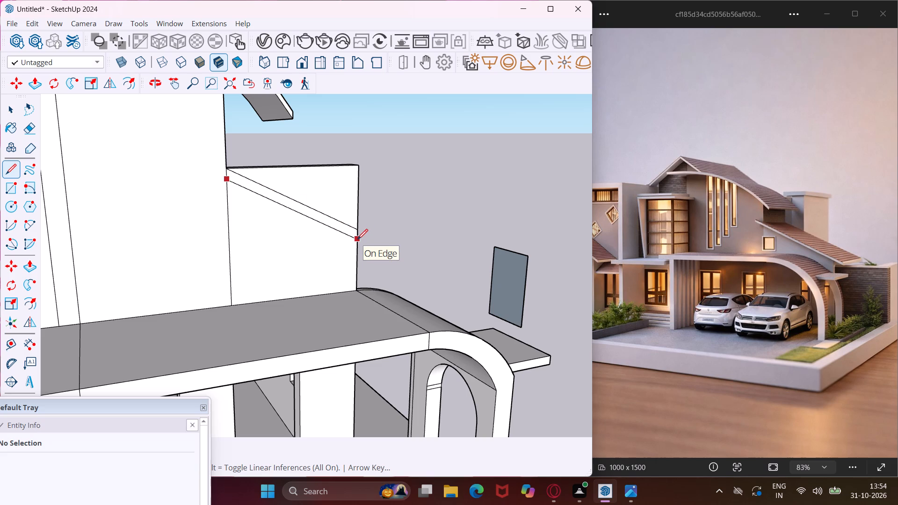
left_click(357, 239)
key("Escape")
key("space")
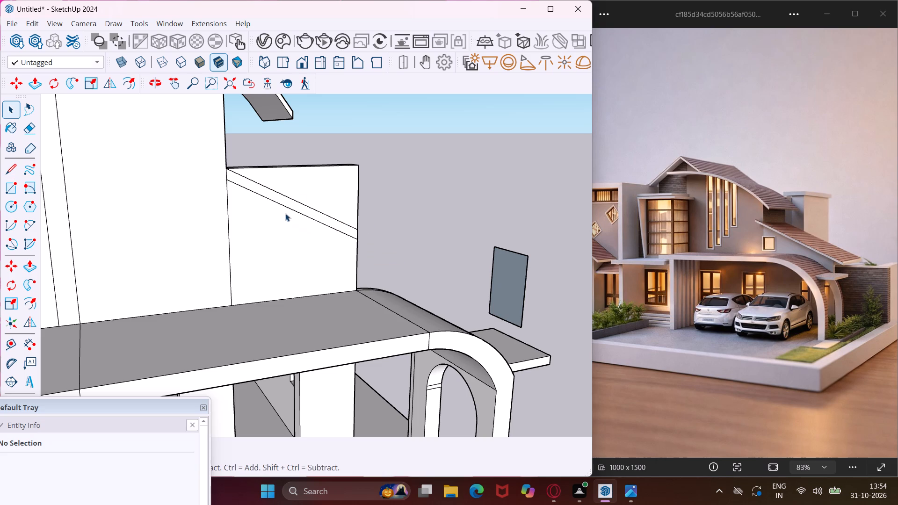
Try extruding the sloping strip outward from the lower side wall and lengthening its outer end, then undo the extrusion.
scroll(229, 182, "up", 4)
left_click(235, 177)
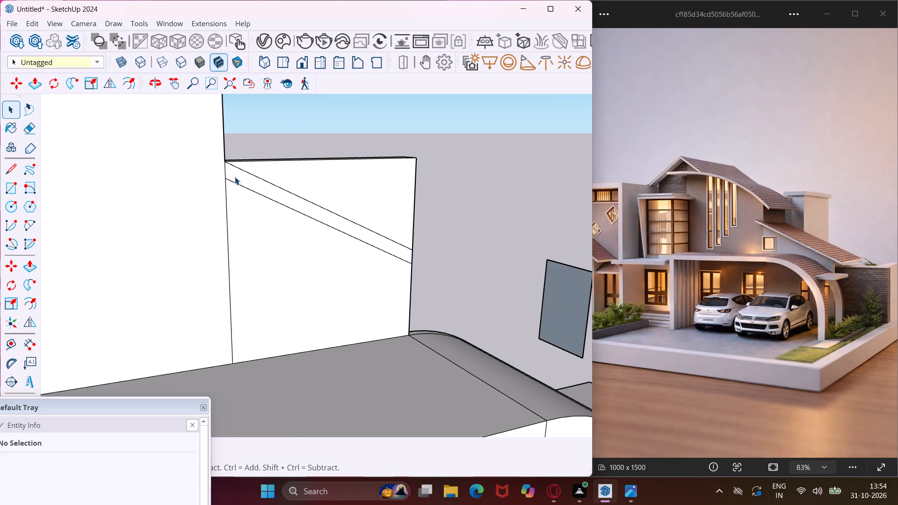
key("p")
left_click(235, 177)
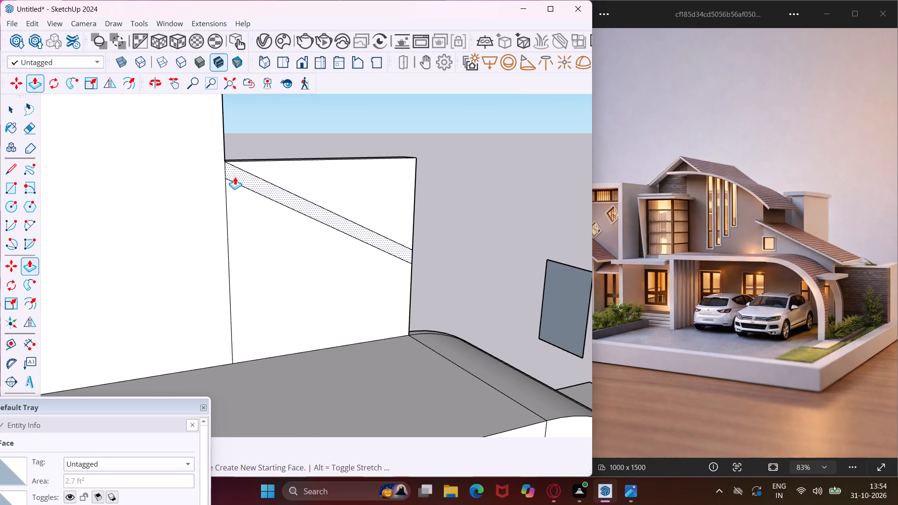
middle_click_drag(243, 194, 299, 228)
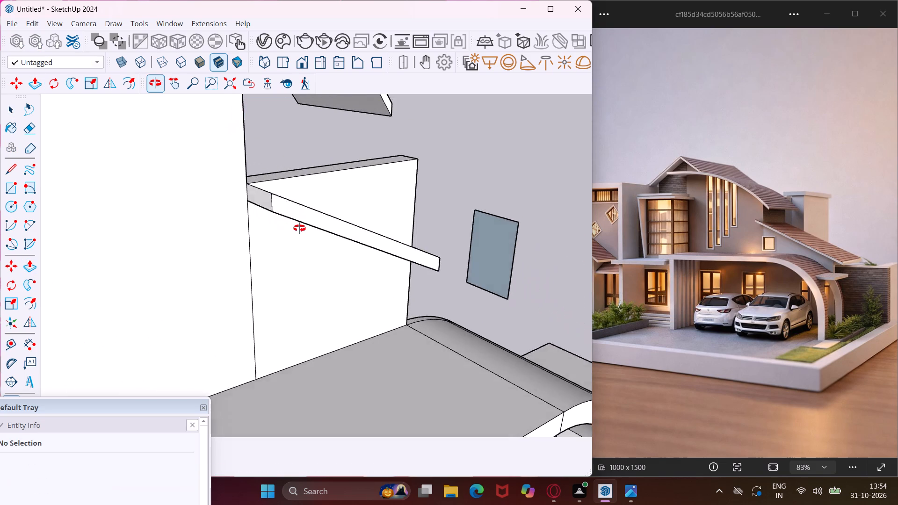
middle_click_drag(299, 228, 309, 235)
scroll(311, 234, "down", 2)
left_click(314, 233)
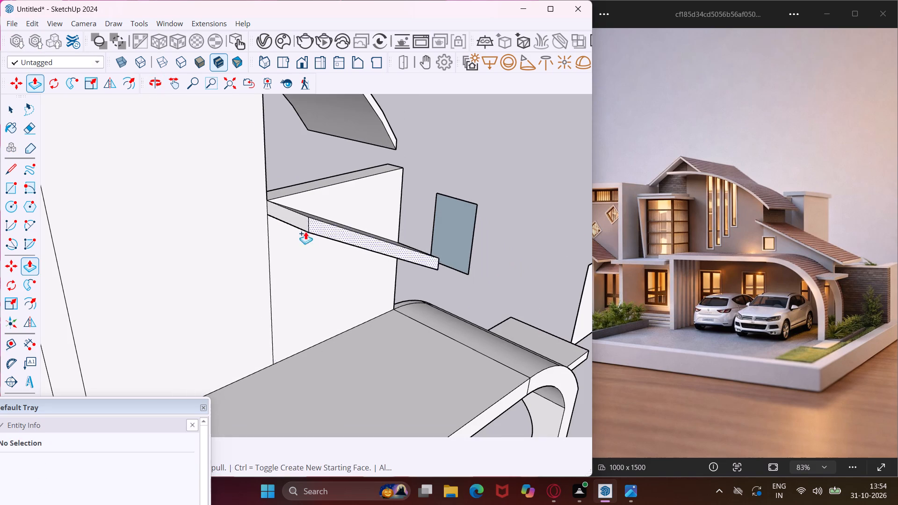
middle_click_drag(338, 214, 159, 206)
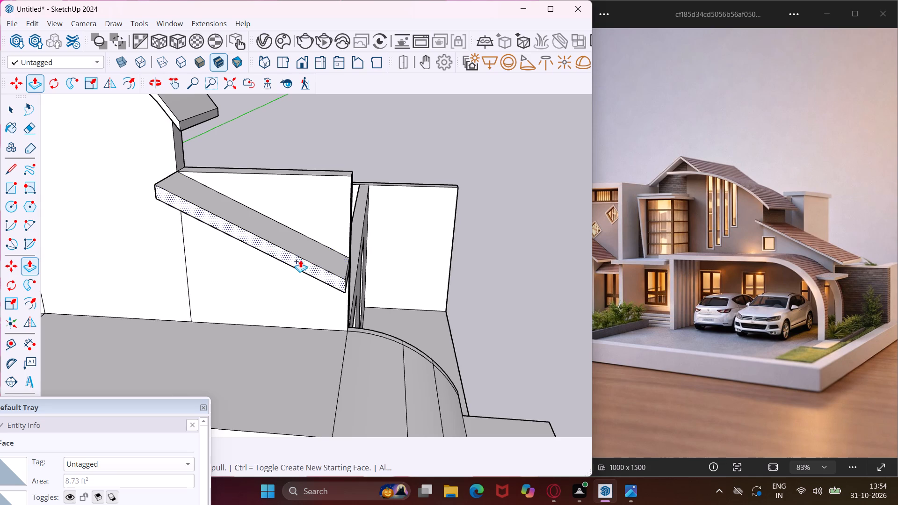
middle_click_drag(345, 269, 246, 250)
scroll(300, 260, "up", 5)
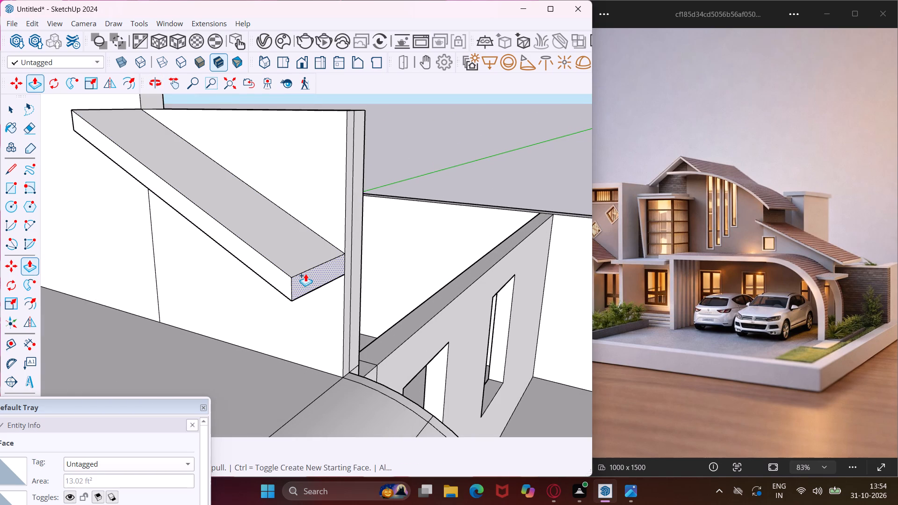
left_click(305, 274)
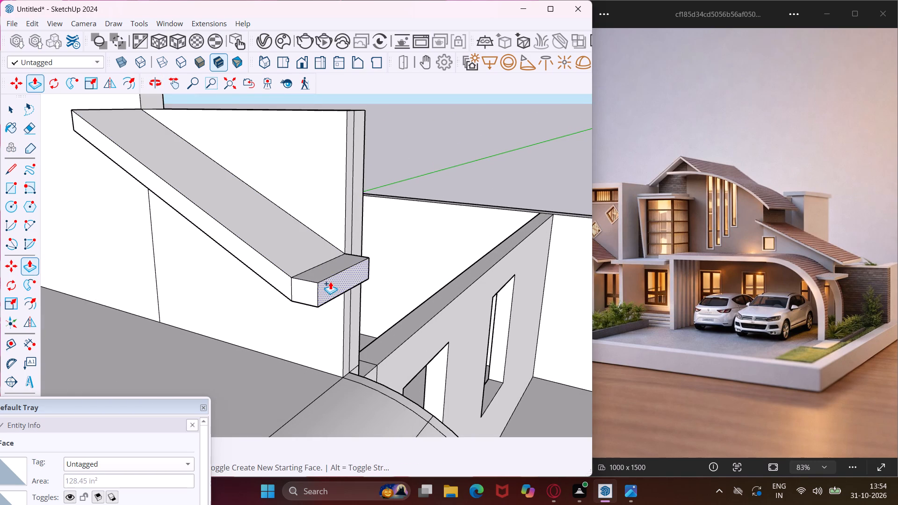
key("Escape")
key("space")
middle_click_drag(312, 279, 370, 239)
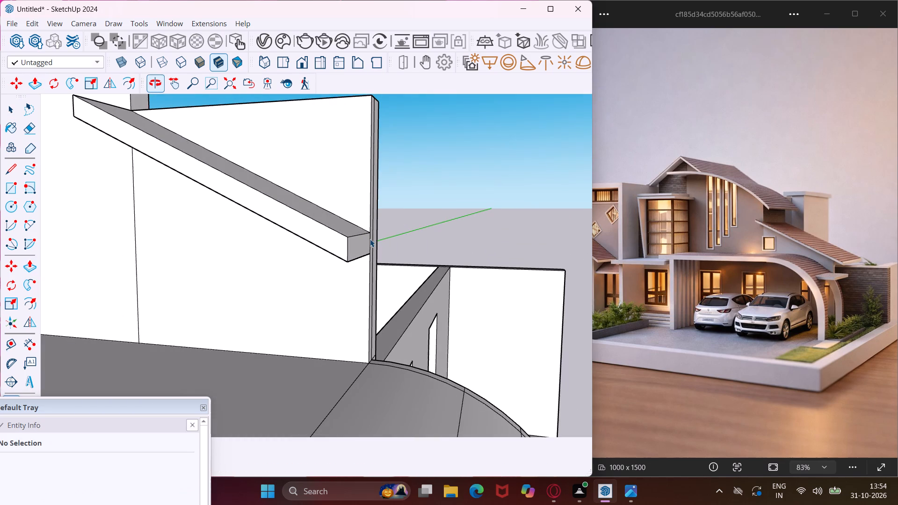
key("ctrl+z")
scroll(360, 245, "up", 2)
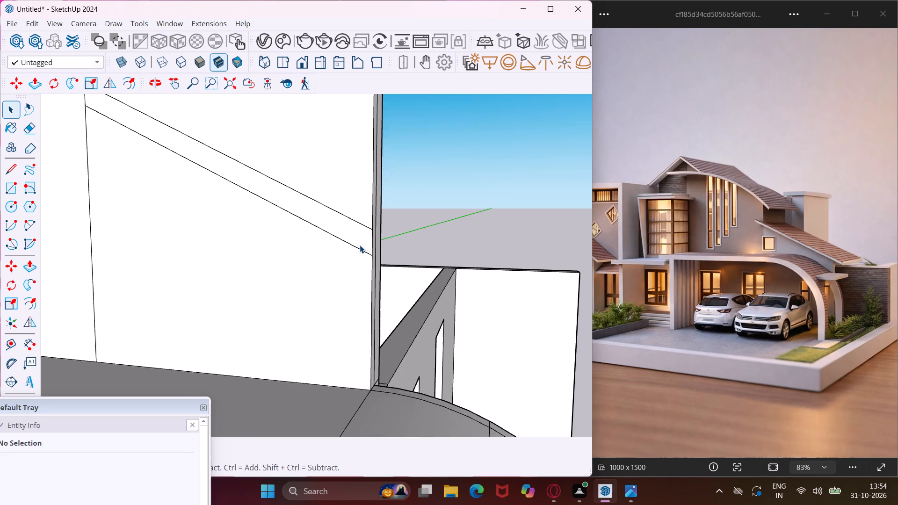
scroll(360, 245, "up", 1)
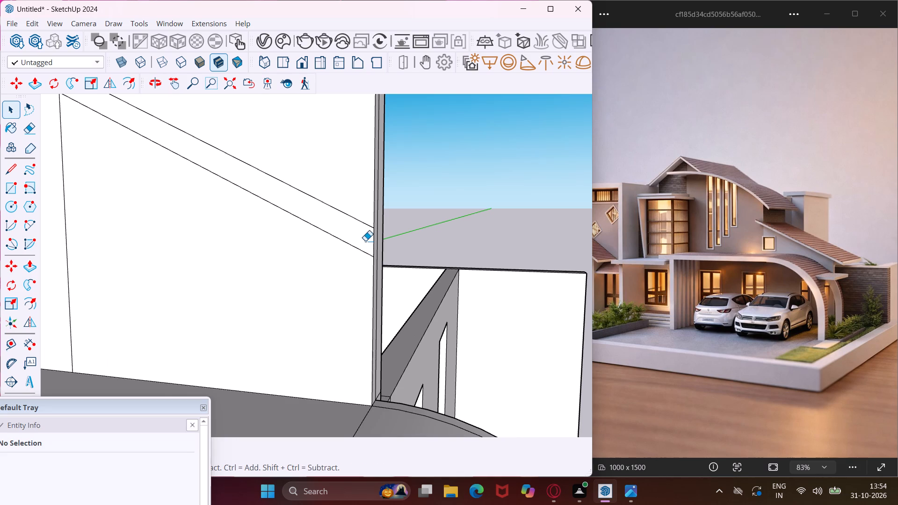
Erase both parallel sloping lines from the lower side wall.
key("e")
left_click(359, 251)
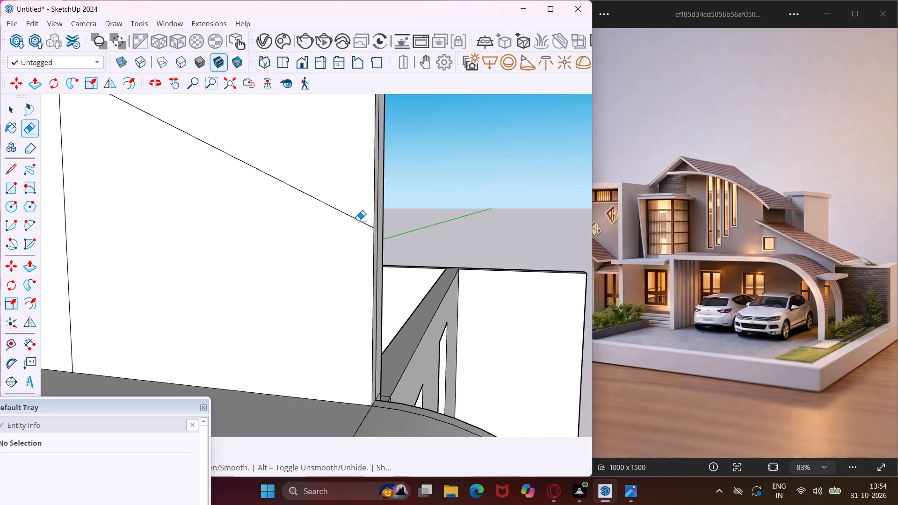
left_click(358, 221)
scroll(344, 231, "down", 7)
key("Escape")
key("space")
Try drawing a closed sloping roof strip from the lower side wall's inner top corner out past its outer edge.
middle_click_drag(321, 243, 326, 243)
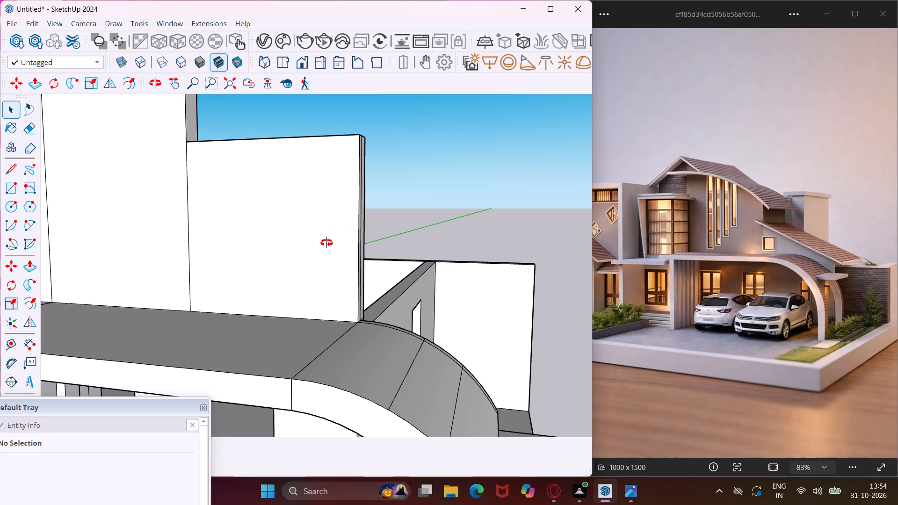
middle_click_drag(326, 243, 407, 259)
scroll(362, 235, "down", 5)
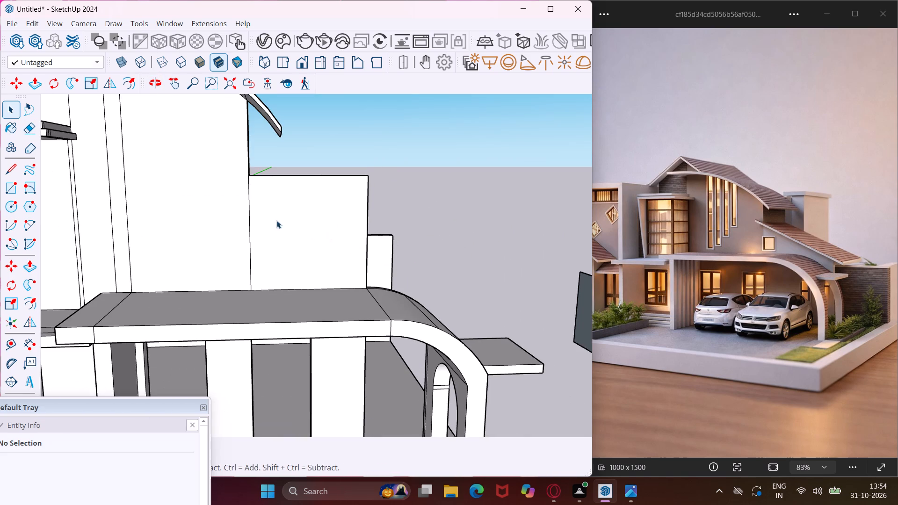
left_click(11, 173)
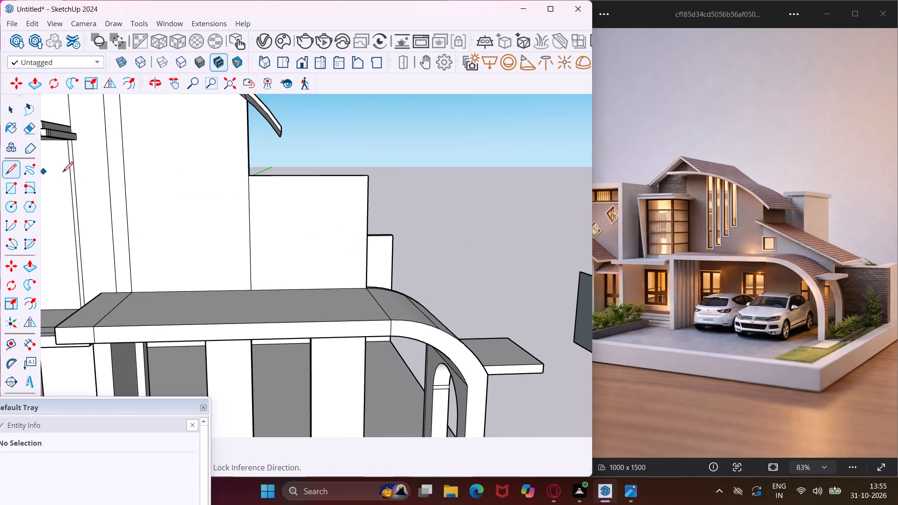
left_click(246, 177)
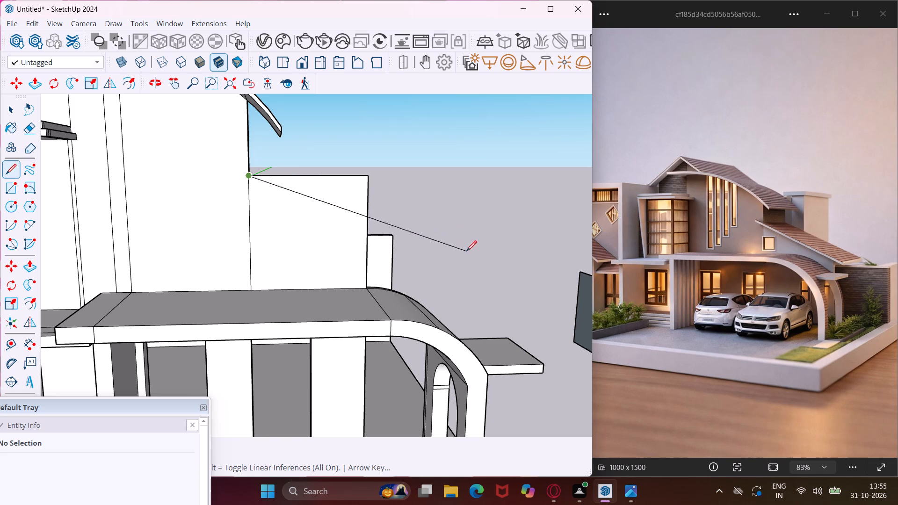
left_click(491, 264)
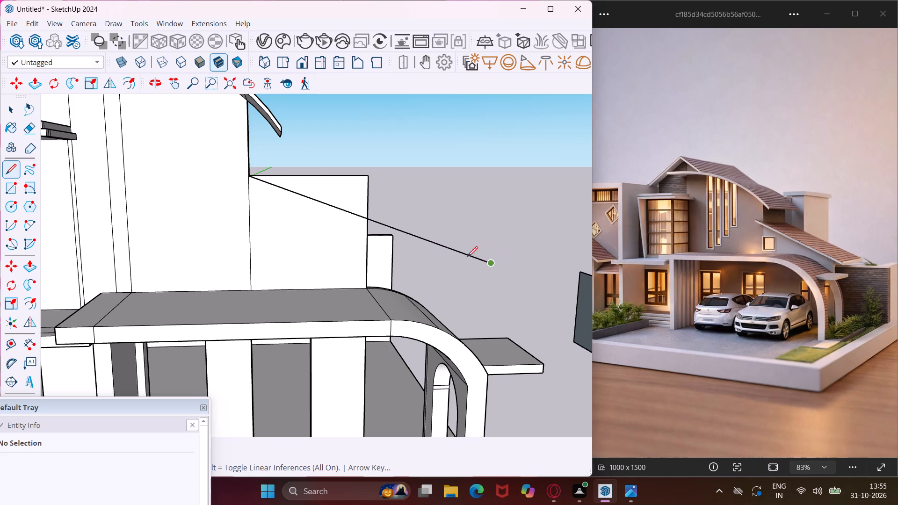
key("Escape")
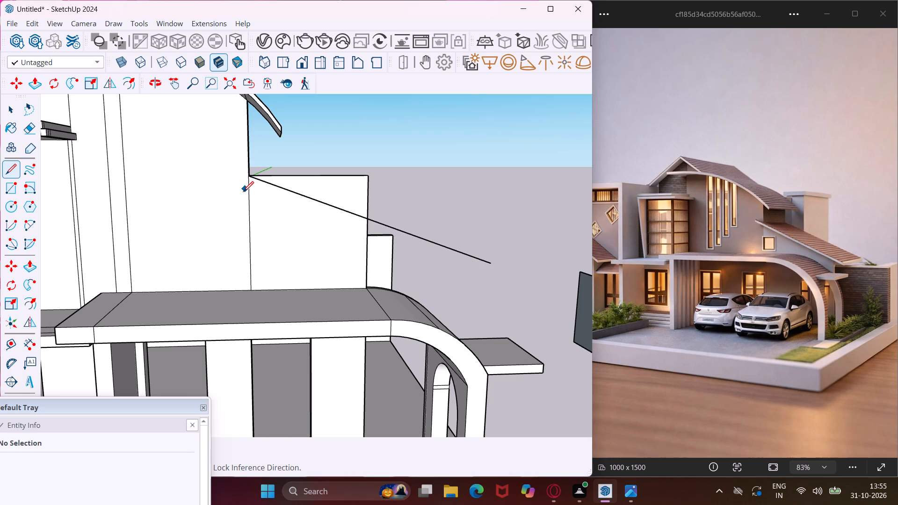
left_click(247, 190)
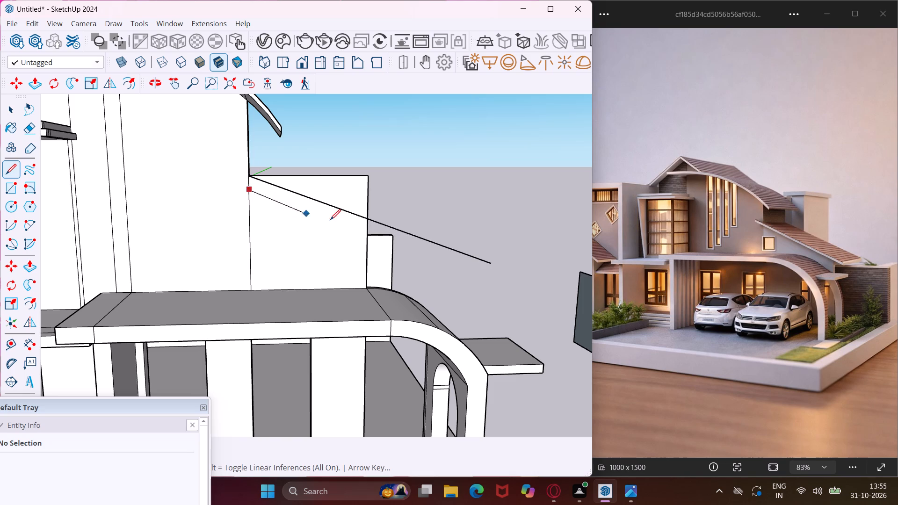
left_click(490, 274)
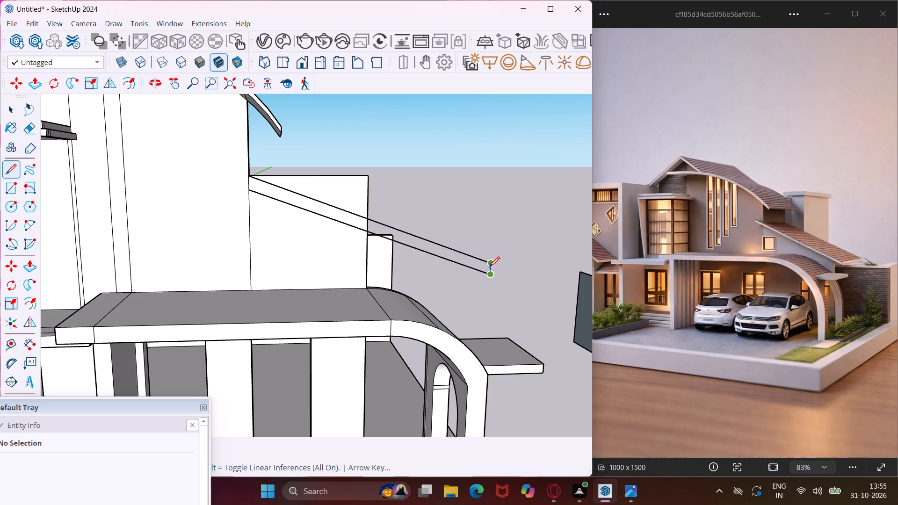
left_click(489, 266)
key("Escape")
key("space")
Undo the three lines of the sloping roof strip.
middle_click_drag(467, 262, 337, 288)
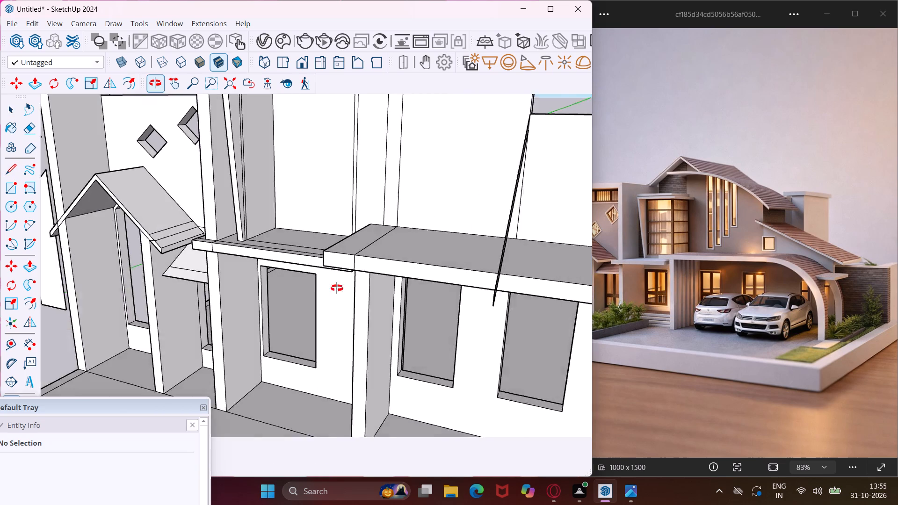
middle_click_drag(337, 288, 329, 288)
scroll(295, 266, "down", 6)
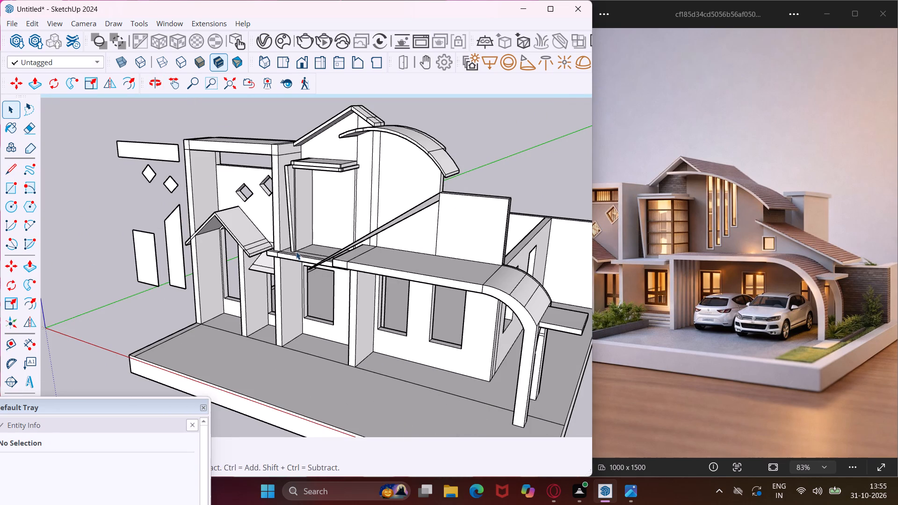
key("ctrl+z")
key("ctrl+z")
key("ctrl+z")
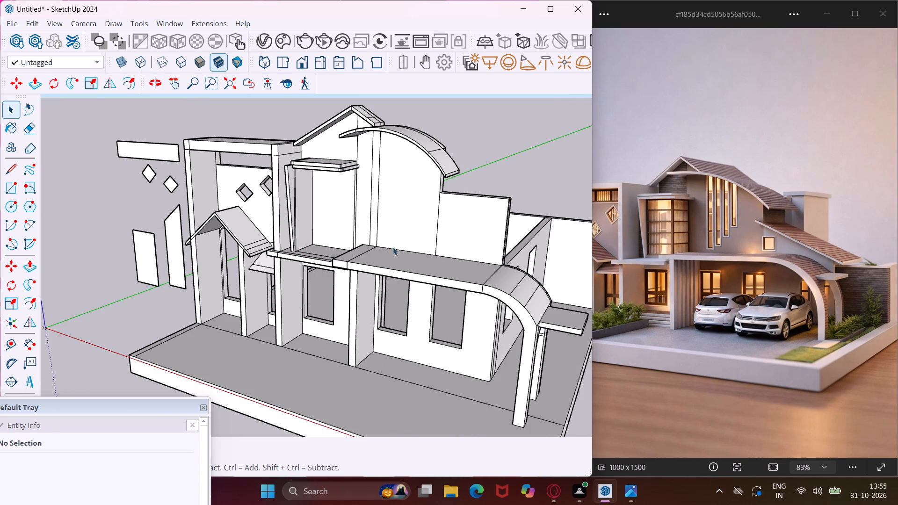
Draw a sloping line about 6' 5 1/2" long on the lower side wall, from its inner top corner to its outer vertical edge.
scroll(506, 200, "up", 5)
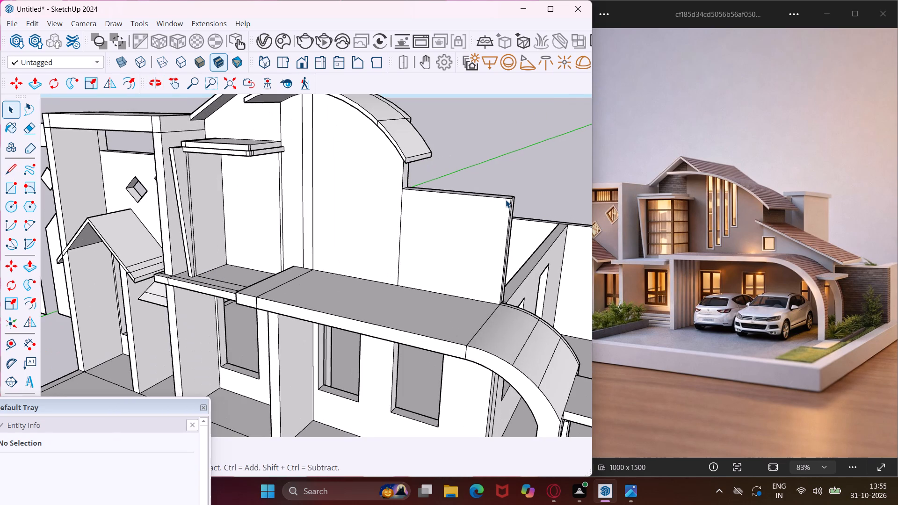
middle_click_drag(506, 200, 655, 161)
scroll(638, 164, "up", 1)
scroll(519, 188, "up", 4)
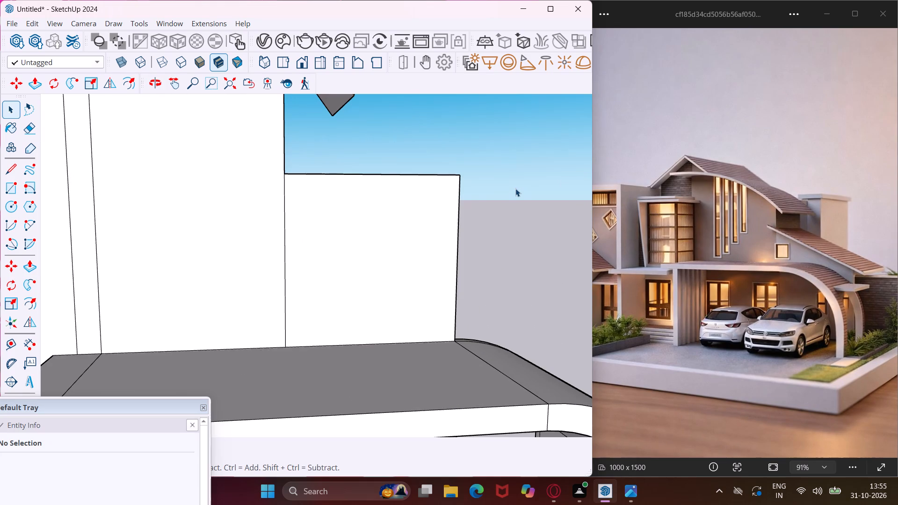
middle_click_drag(512, 195, 514, 223)
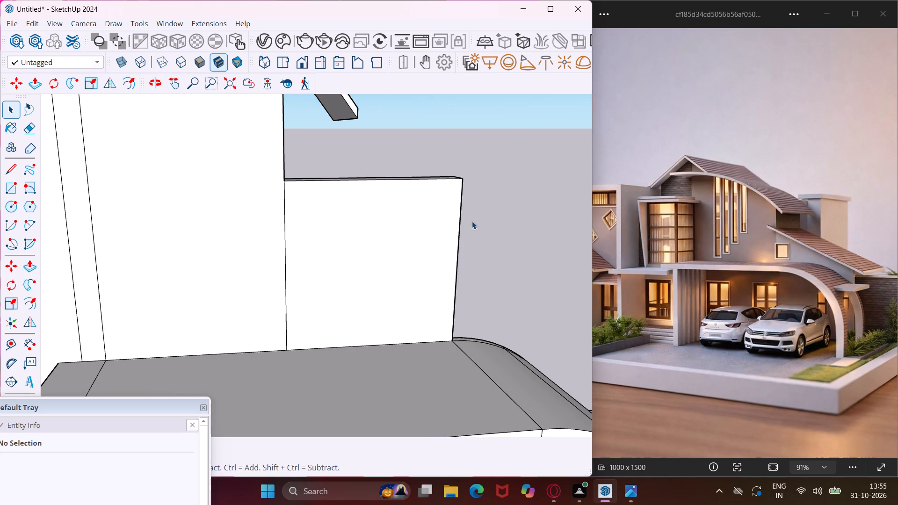
left_click(1, 174)
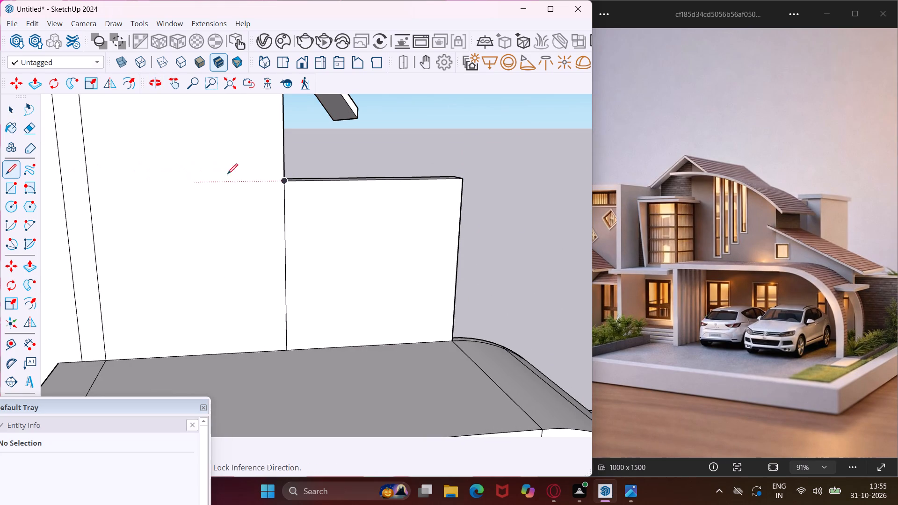
left_click(283, 183)
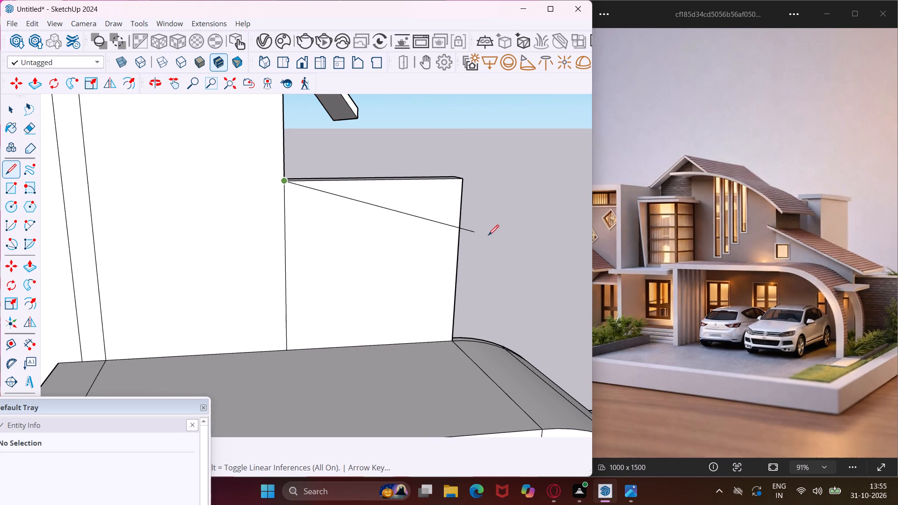
middle_click_drag(515, 238, 427, 246)
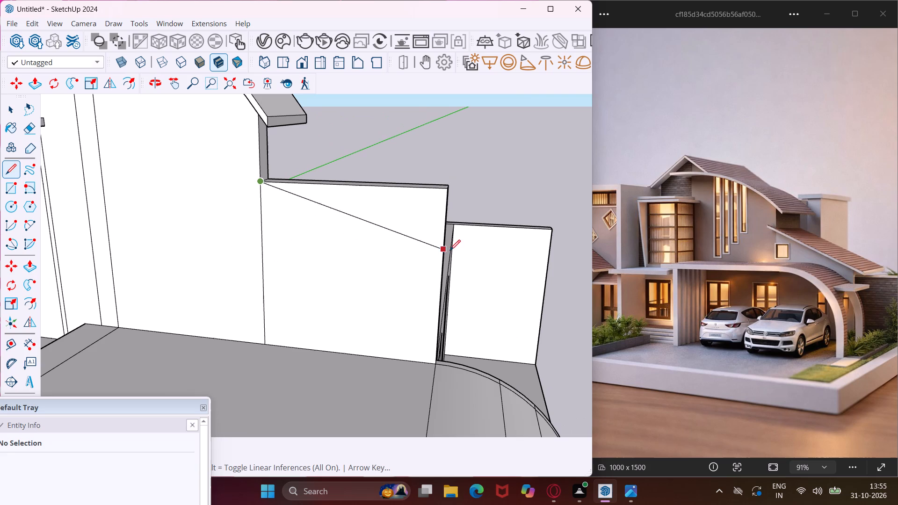
middle_click_drag(507, 272, 541, 251)
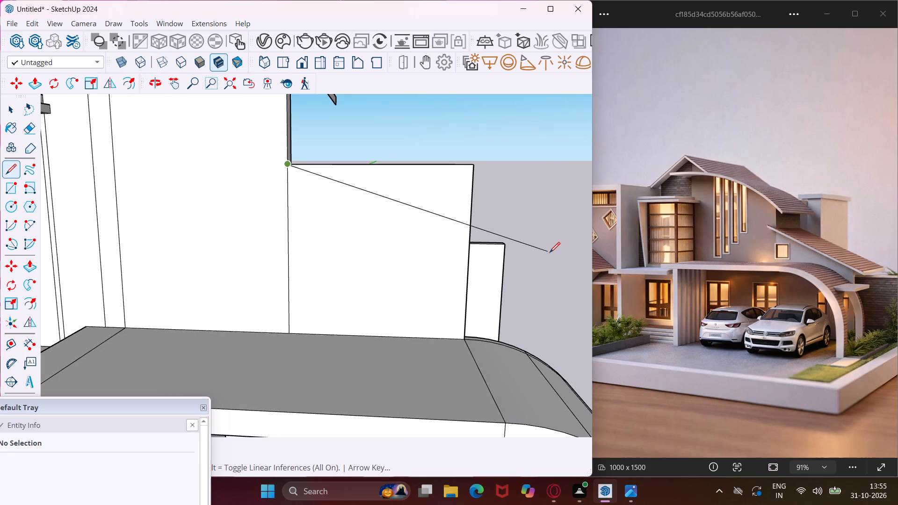
scroll(552, 254, "up", 4)
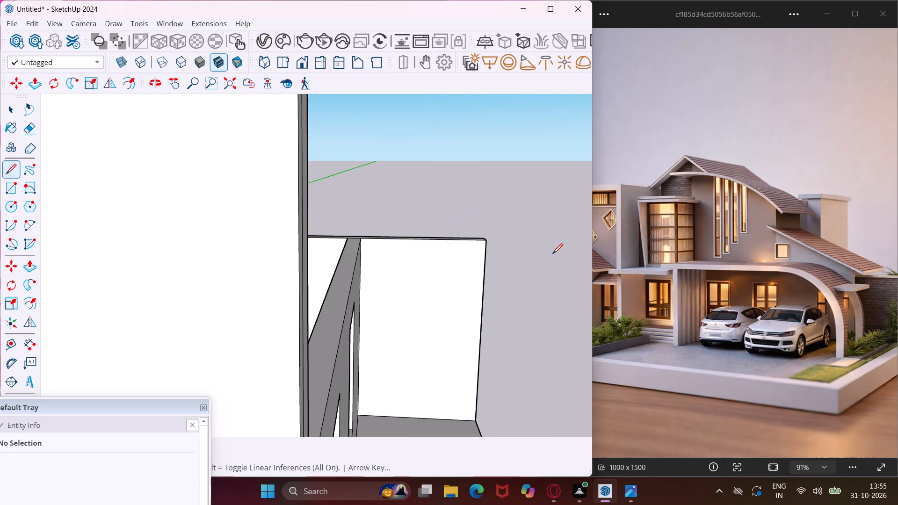
scroll(552, 254, "down", 5)
middle_click_drag(551, 257, 451, 295)
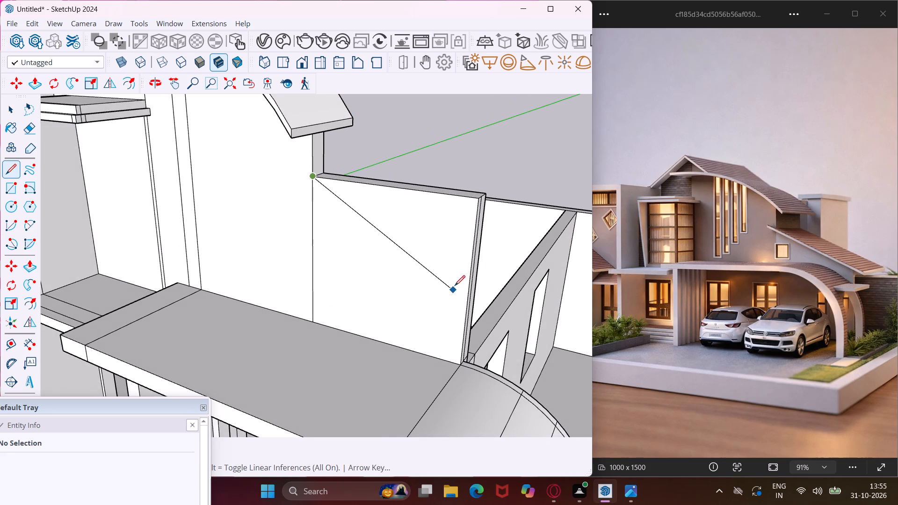
scroll(458, 280, "up", 4)
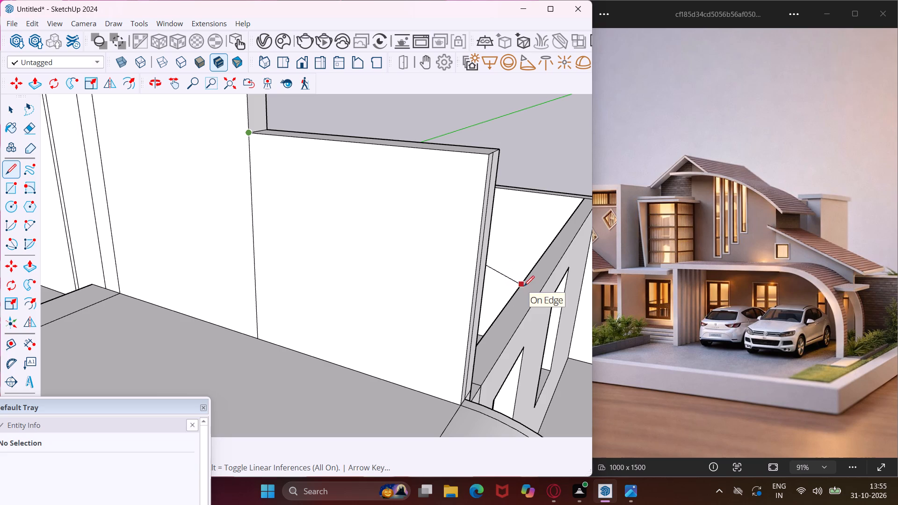
middle_click_drag(524, 286, 578, 269)
scroll(552, 245, "down", 5)
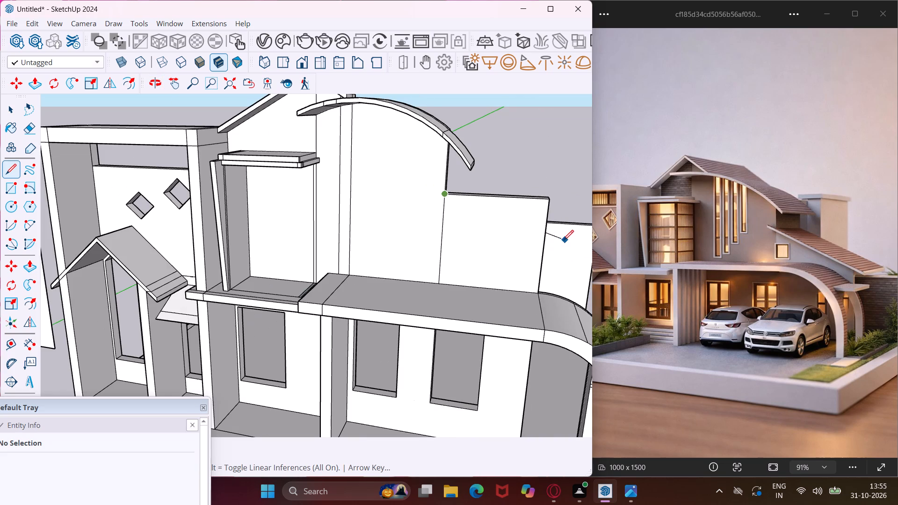
scroll(544, 232, "up", 3)
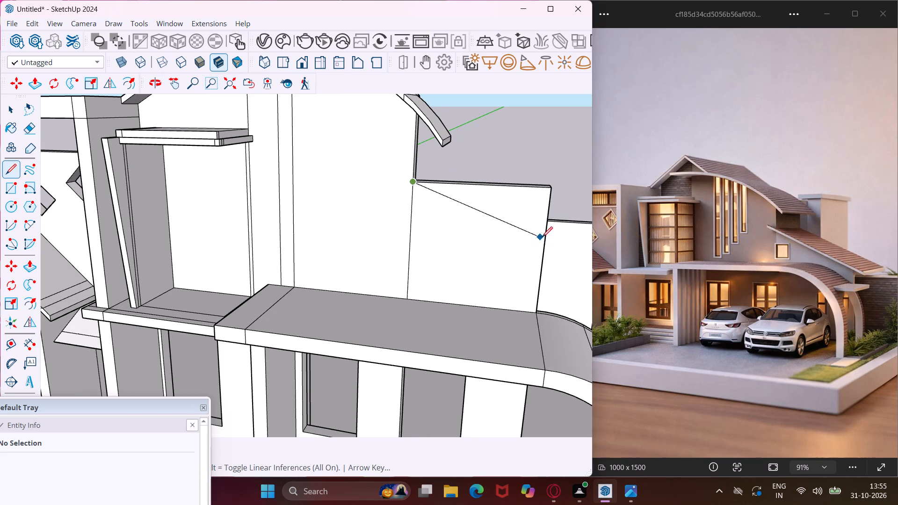
left_click(546, 241)
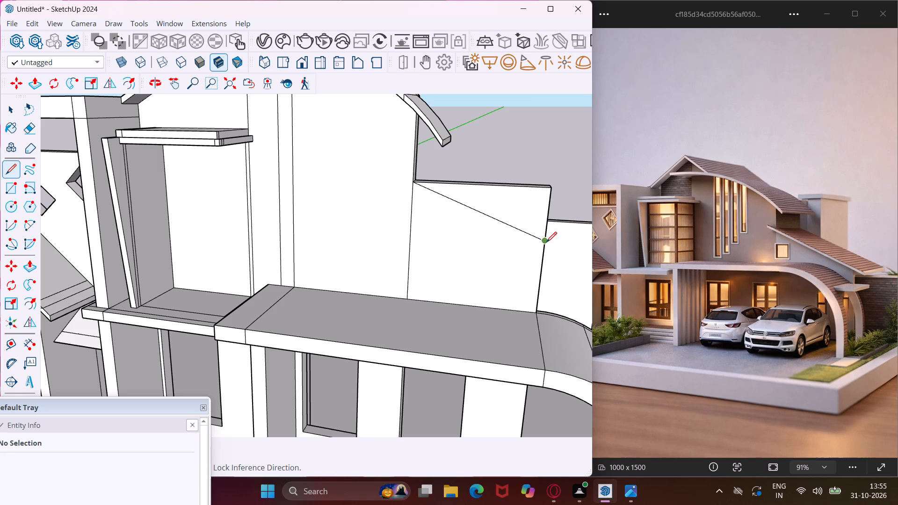
Extend the sloping line beyond the lower side wall's outer edge, keeping the same slope direction.
left_click(546, 242)
scroll(543, 243, "down", 6)
middle_click_drag(543, 243, 581, 237)
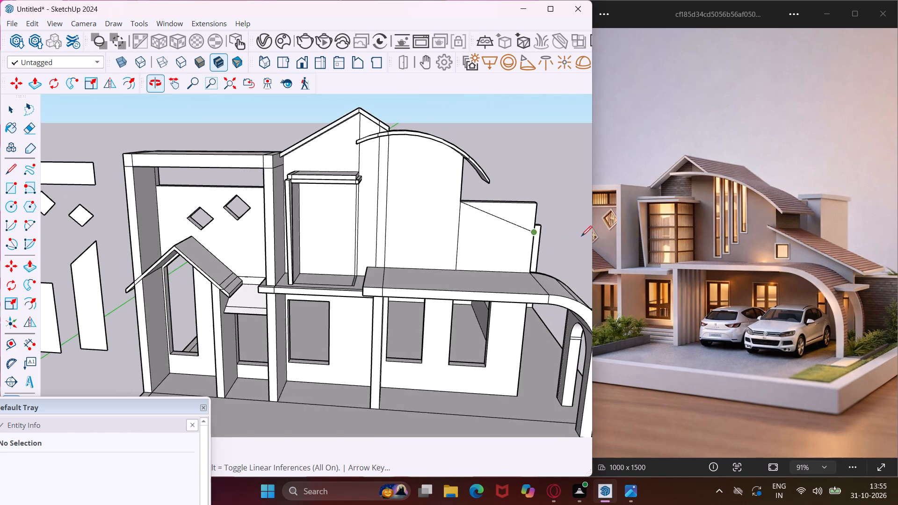
scroll(581, 236, "down", 3)
middle_click(573, 245)
scroll(573, 245, "up", 4)
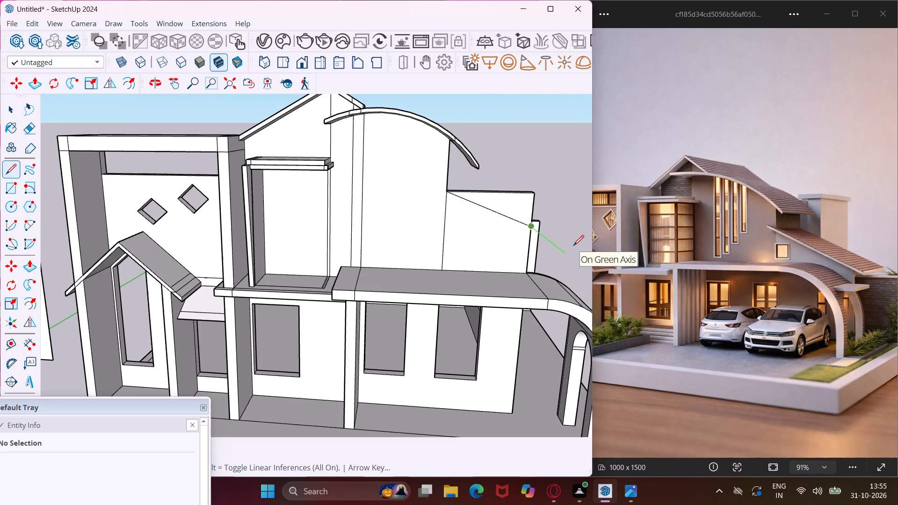
middle_click_drag(573, 245, 578, 206)
scroll(377, 214, "down", 10)
middle_click_drag(399, 211, 474, 213)
scroll(450, 214, "up", 12)
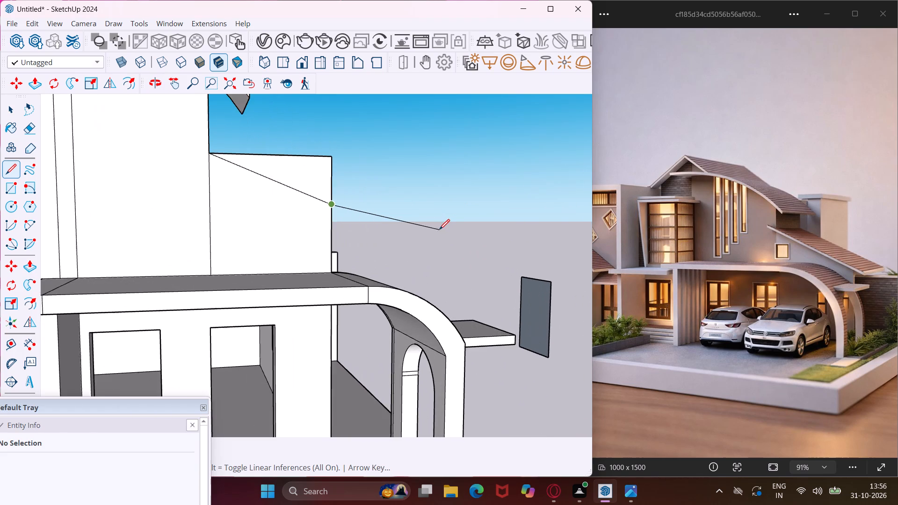
middle_click_drag(439, 230, 554, 275)
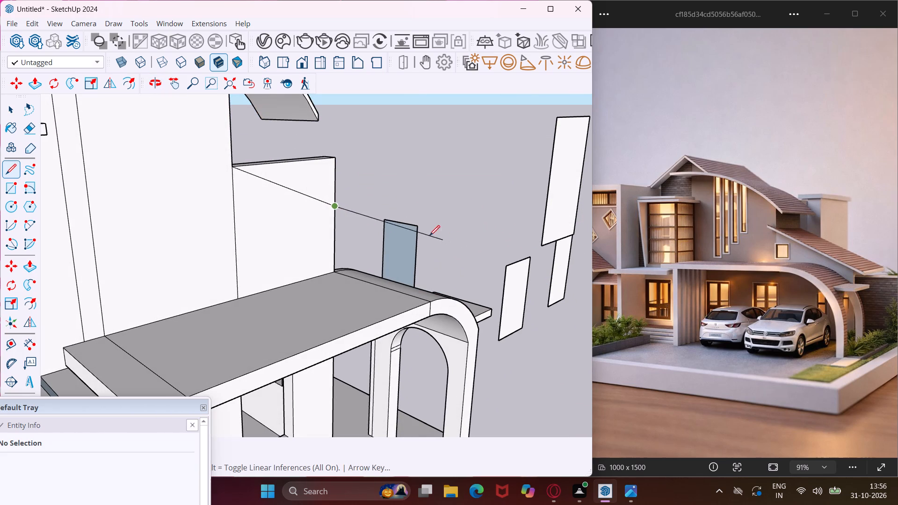
middle_click_drag(422, 237, 439, 241)
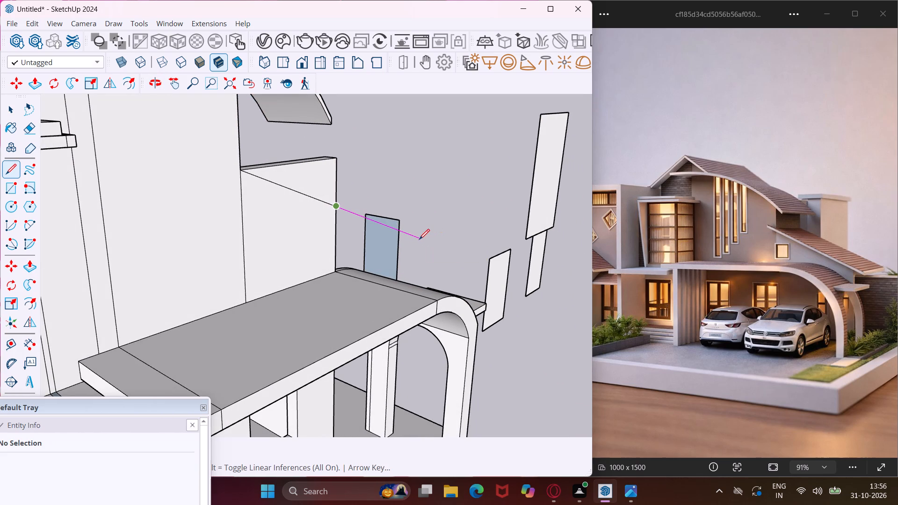
left_click(406, 236)
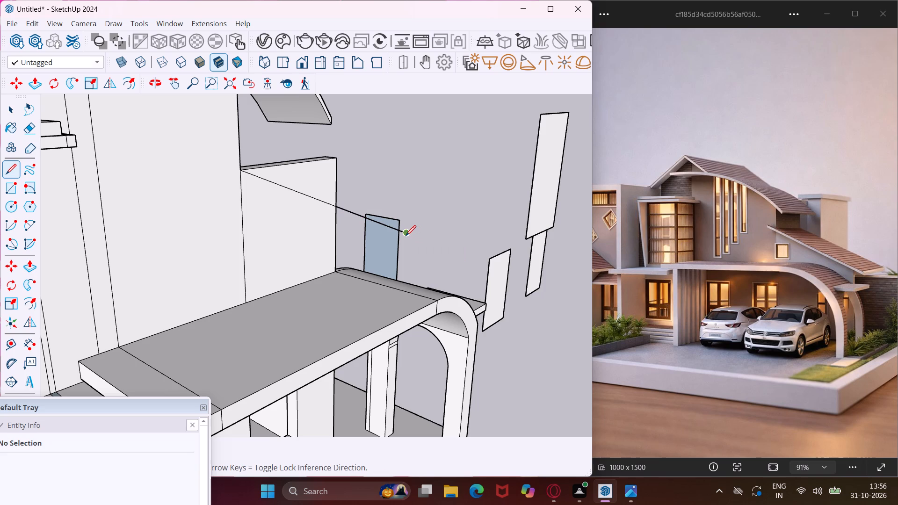
key("Escape")
key("space")
Copy the sloping line on the lower side wall 4" downward along the wall's inner vertical edge.
scroll(239, 165, "up", 9)
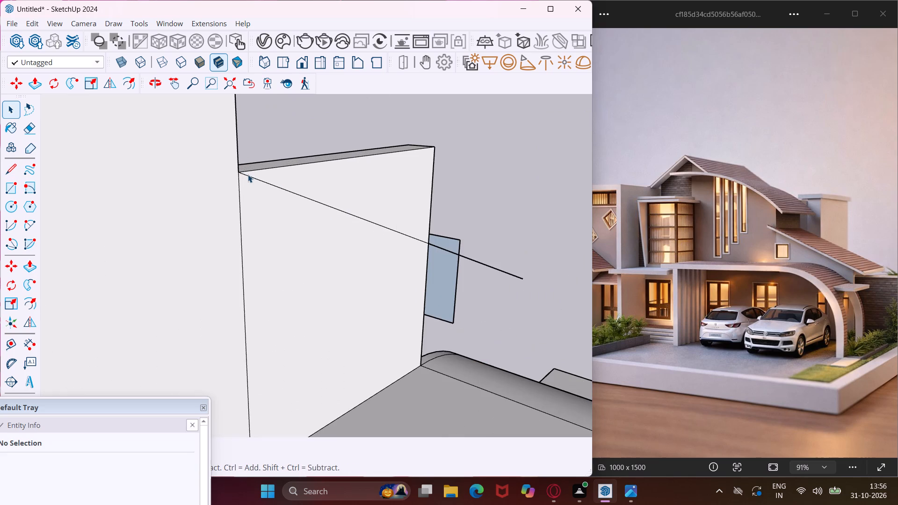
left_click(247, 176)
key("m")
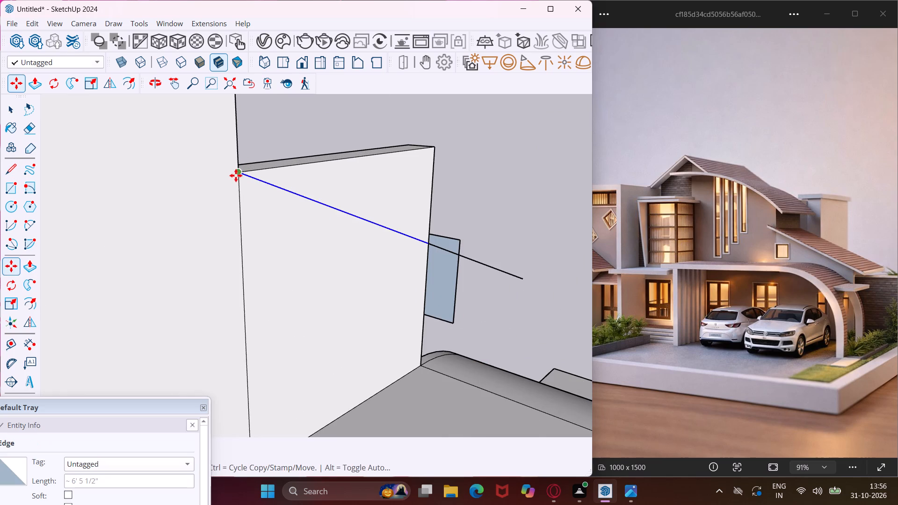
scroll(236, 174, "up", 5)
left_click(238, 169)
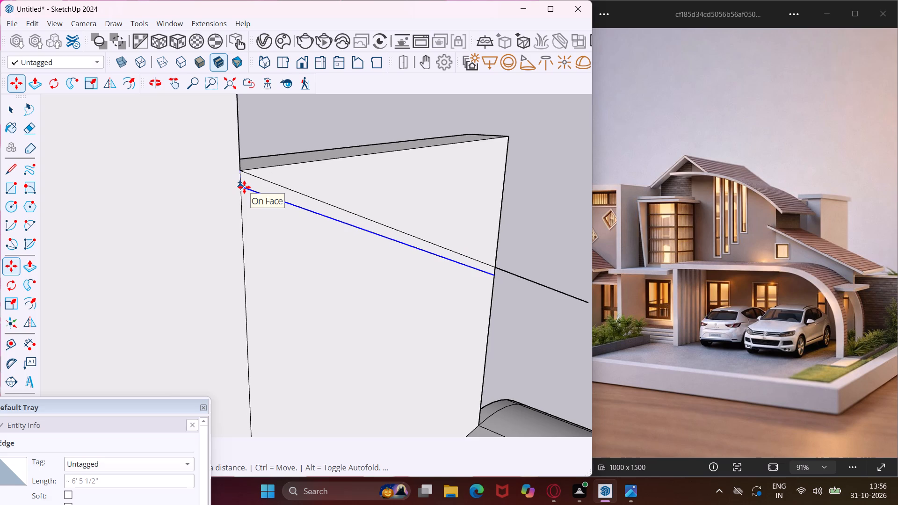
type("4\"")
key("Return")
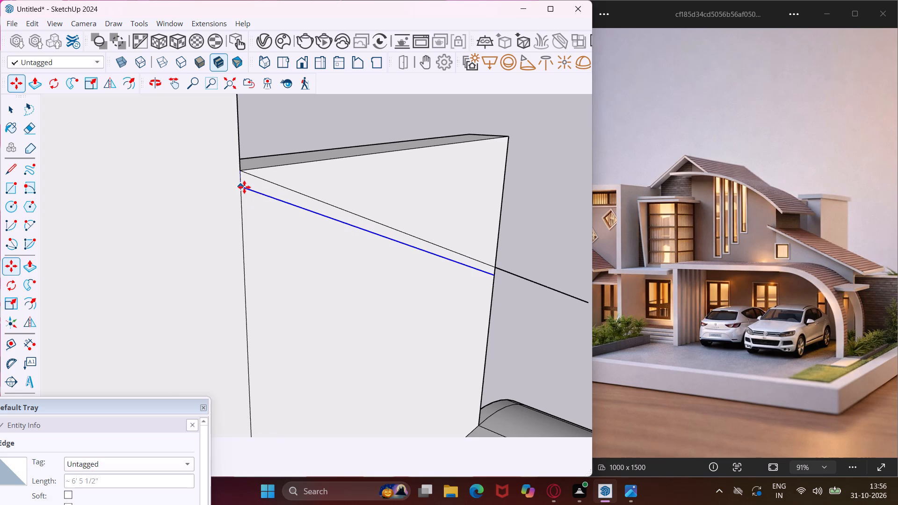
Copy the overhanging part of the sloping line straight down from the wall's outer edge to the end of the lower sloping line.
key("Escape")
key("space")
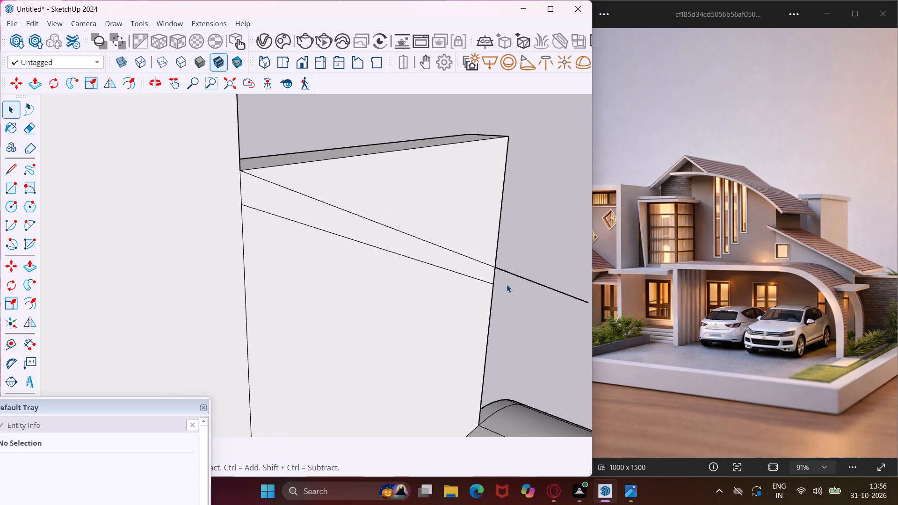
scroll(508, 284, "up", 3)
scroll(481, 252, "down", 2)
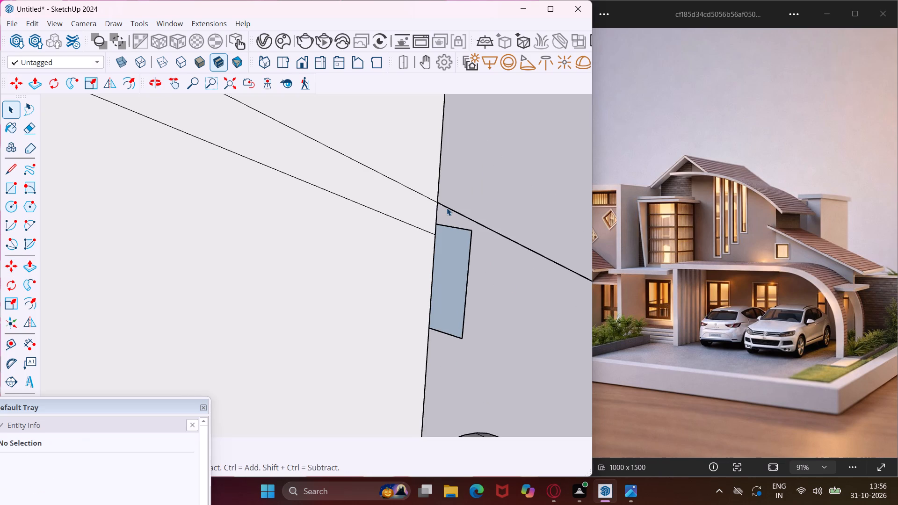
left_click(446, 207)
key("m")
scroll(442, 207, "up", 3)
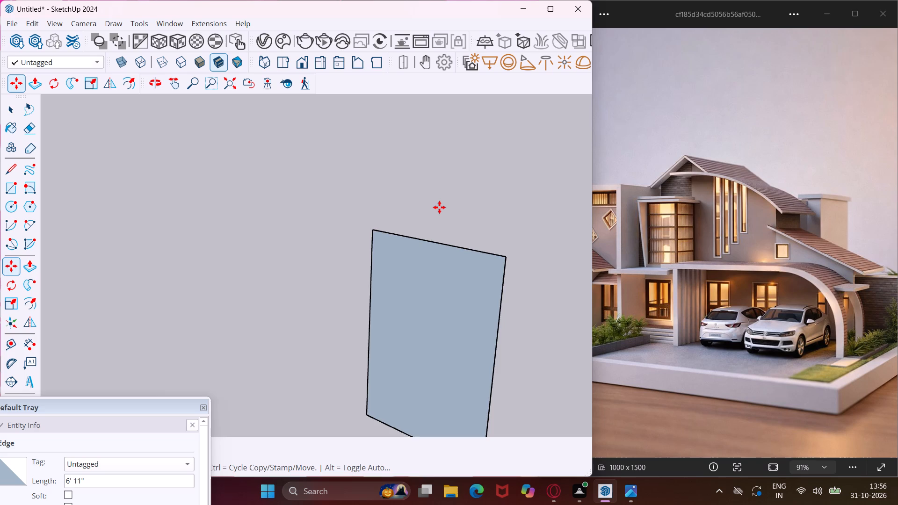
scroll(439, 207, "down", 5)
scroll(419, 202, "up", 3)
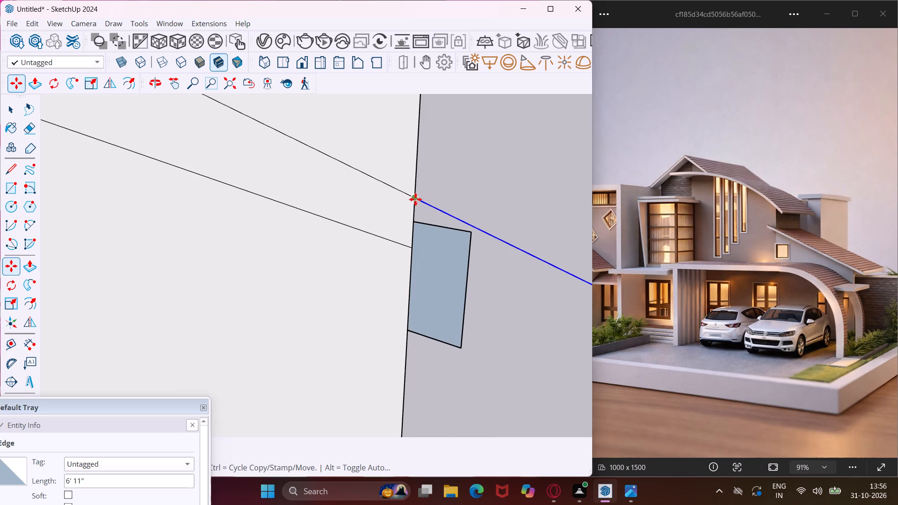
left_click(414, 197)
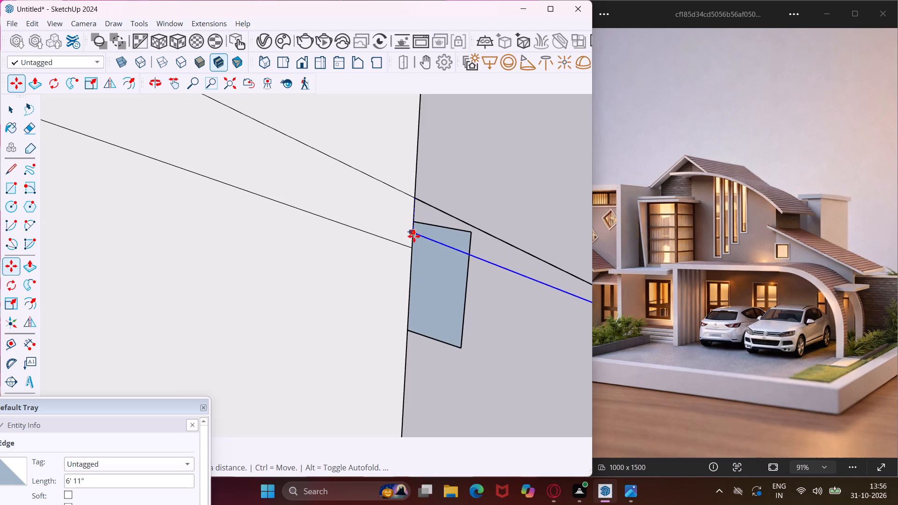
left_click(414, 246)
scroll(358, 219, "down", 12)
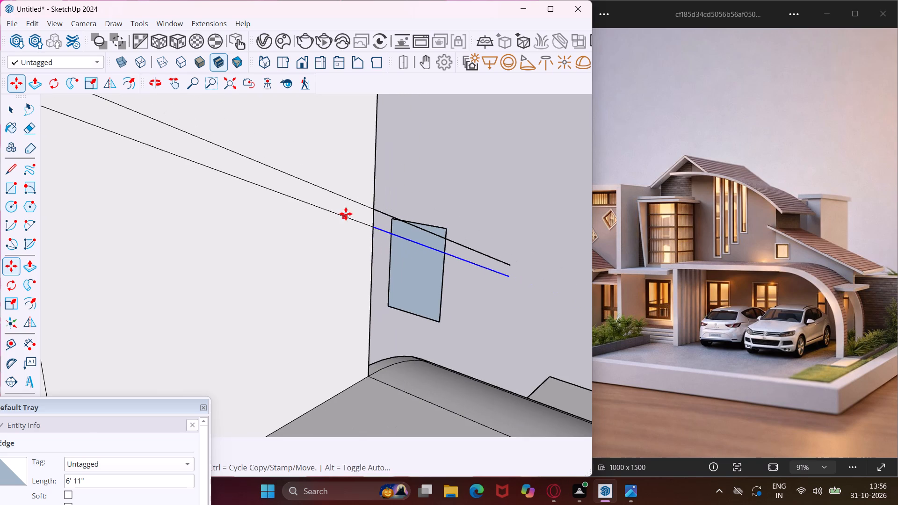
key("Escape")
key("space")
Draw a short line joining the free ends of the two overhanging lines to close the sloping strip.
left_click(9, 170)
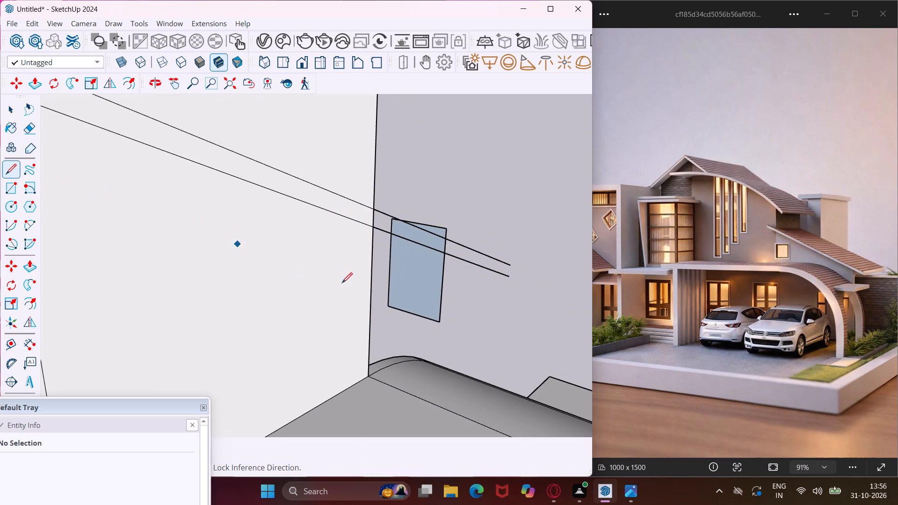
scroll(511, 284, "up", 4)
scroll(502, 264, "down", 3)
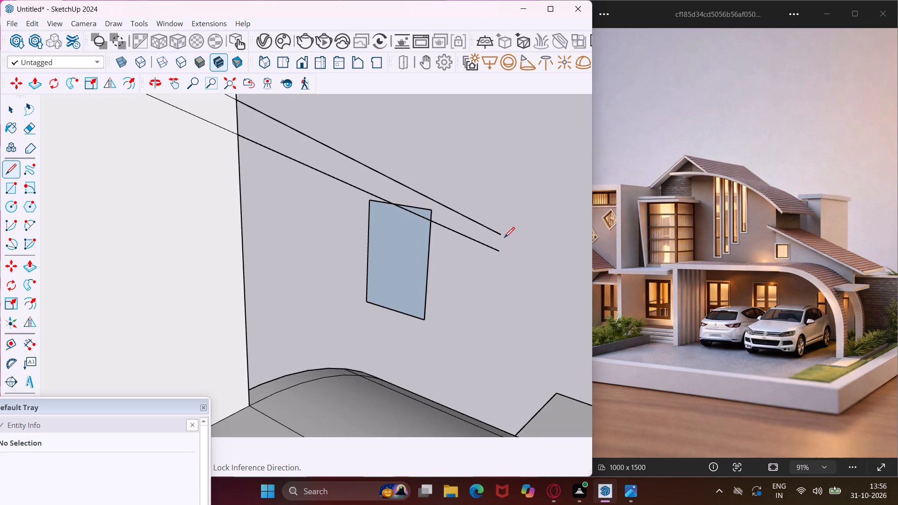
left_click(502, 234)
left_click(501, 247)
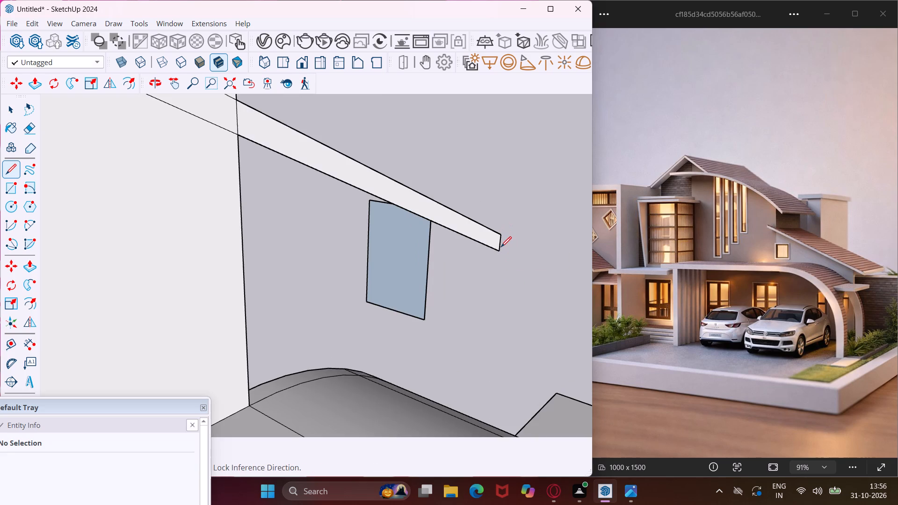
key("Escape")
key("space")
Push/Pull the strip's wall section outward from the lower side wall, and extrude its overhanging section flush with it.
scroll(451, 217, "down", 13)
scroll(338, 166, "up", 2)
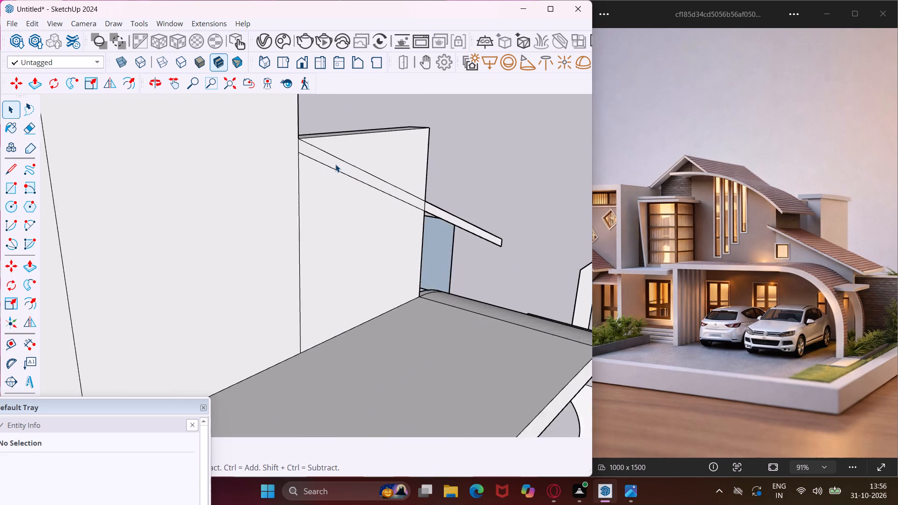
scroll(335, 164, "up", 7)
left_click(335, 164)
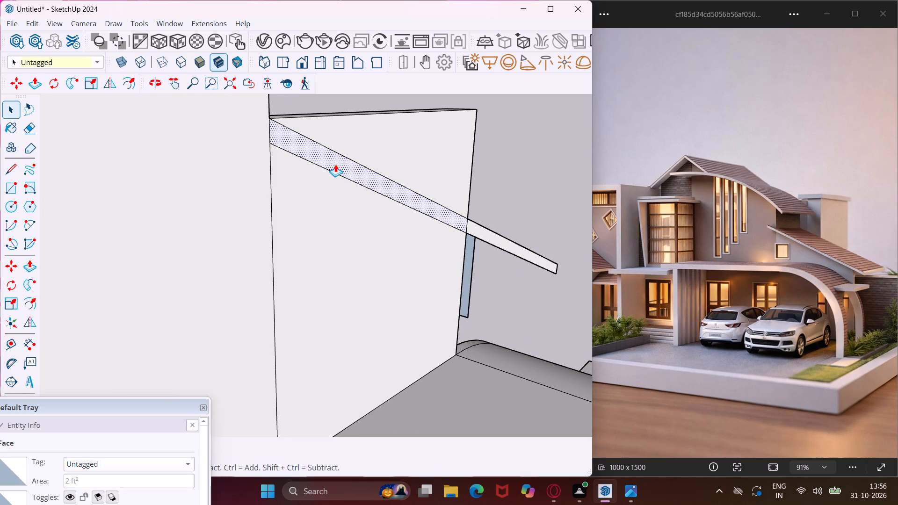
key("p")
left_click(335, 164)
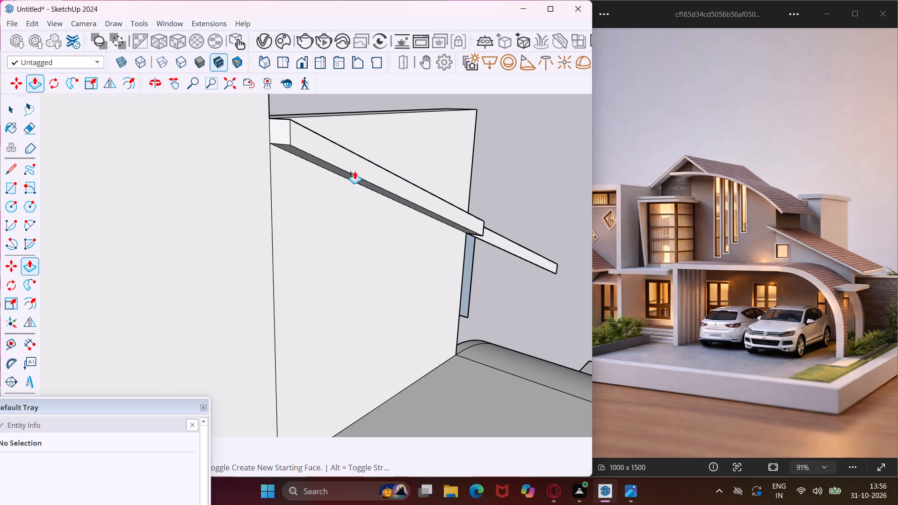
left_click(355, 171)
scroll(512, 242, "up", 5)
left_click(506, 242)
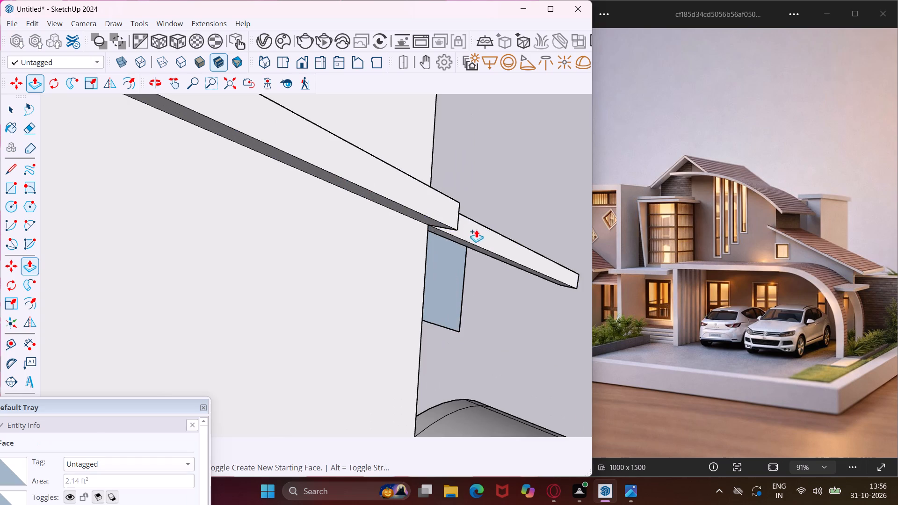
left_click(448, 209)
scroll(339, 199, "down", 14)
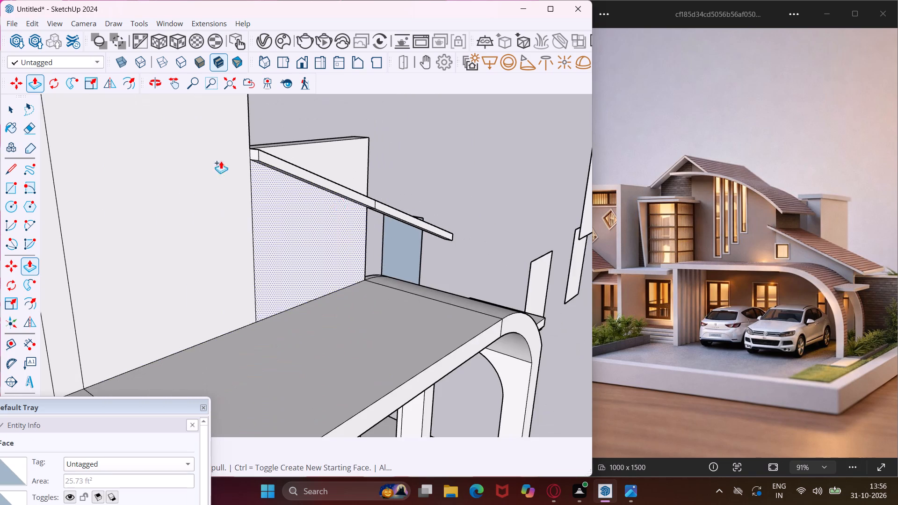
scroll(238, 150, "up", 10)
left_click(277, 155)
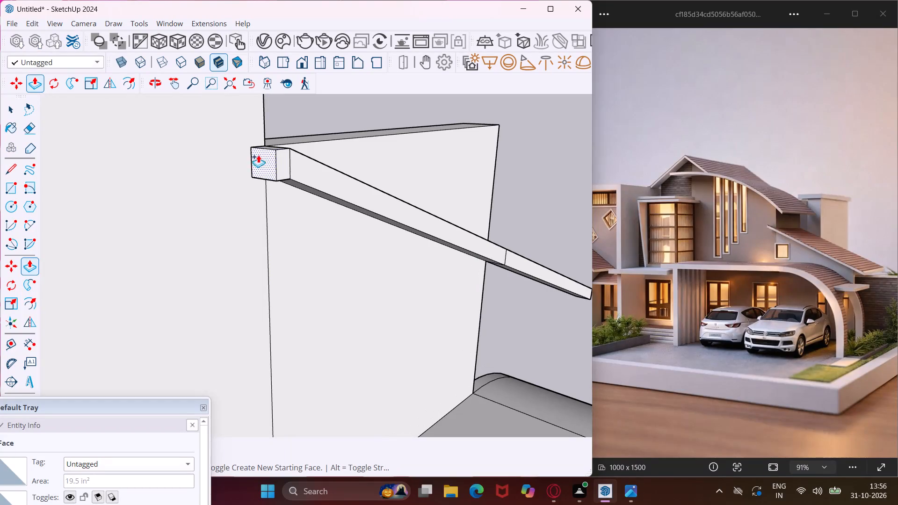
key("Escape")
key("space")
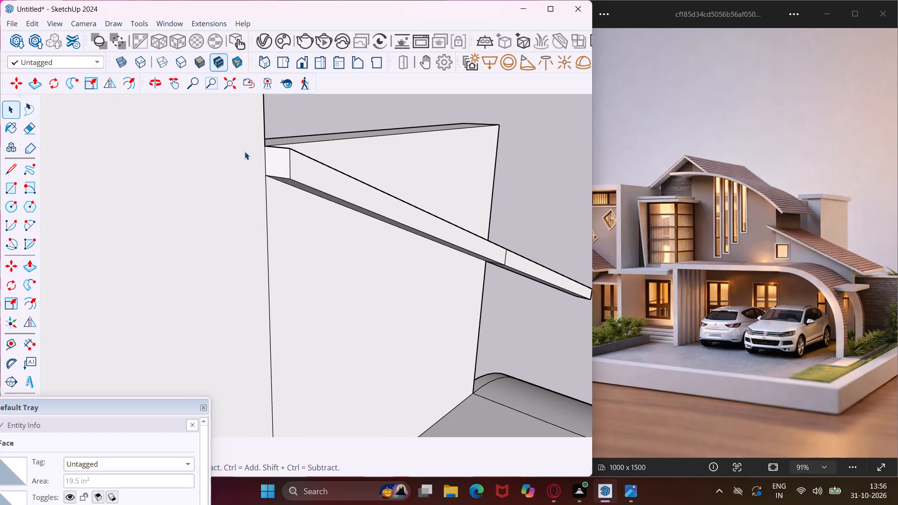
Draw a small closed face extending the strip's profile past its upper end, using three lines along the same slope and end height.
left_click(7, 164)
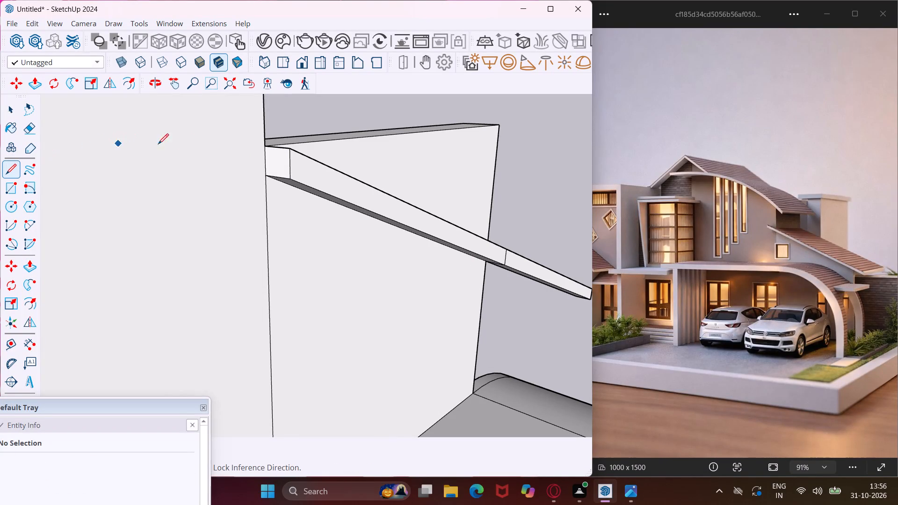
left_click(266, 144)
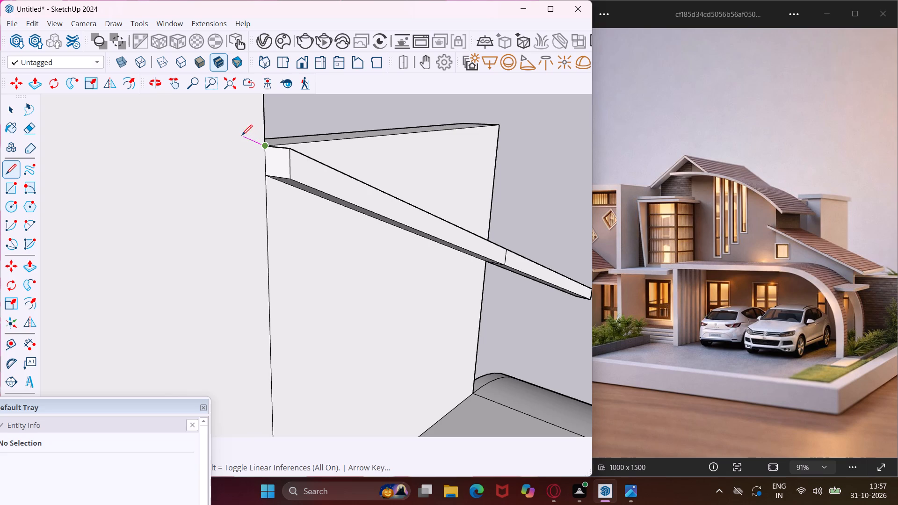
left_click(235, 133)
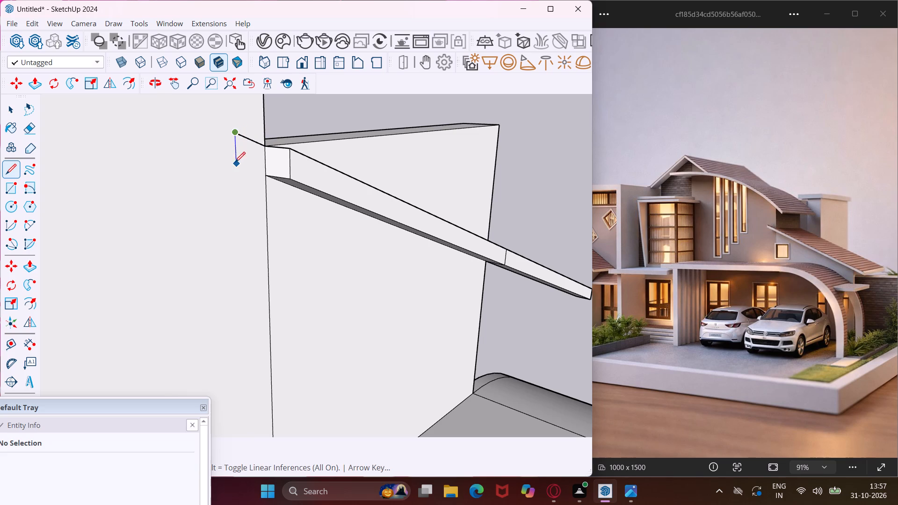
left_click(235, 170)
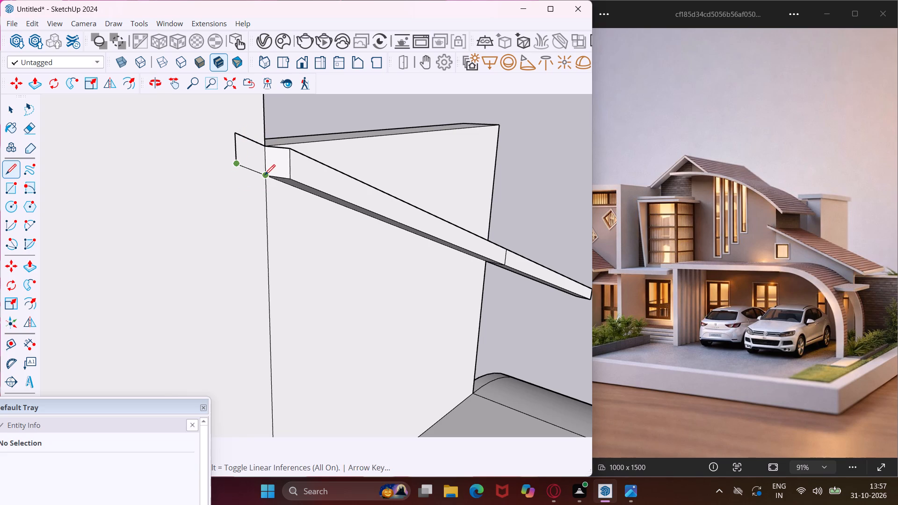
left_click(265, 175)
key("Escape")
key("space")
Push/Pull the small face at the strip's upper end outward until it is flush with the sloping bar's front face.
left_click(256, 162)
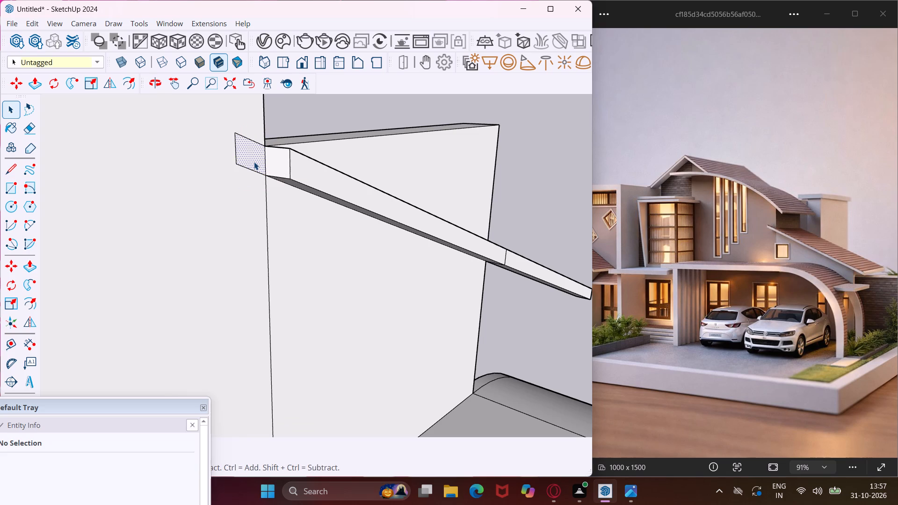
key("p")
left_click(254, 162)
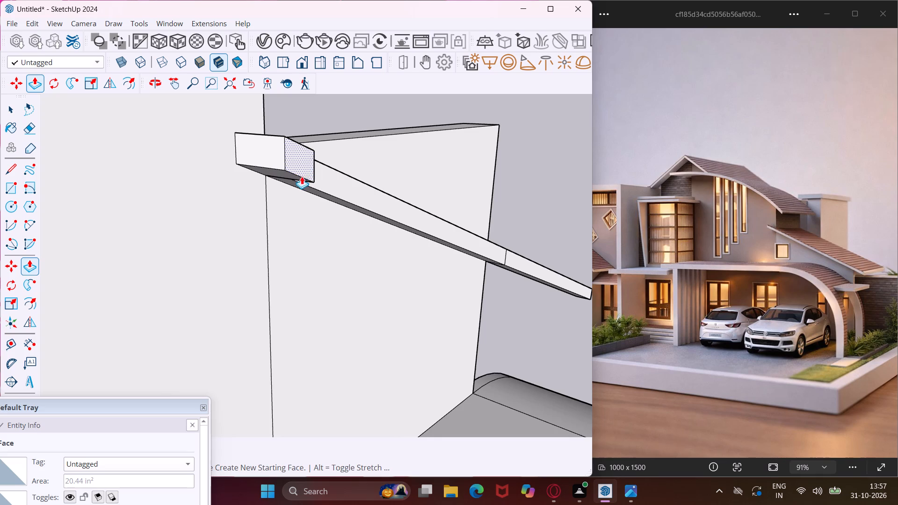
middle_click_drag(302, 176, 93, 202)
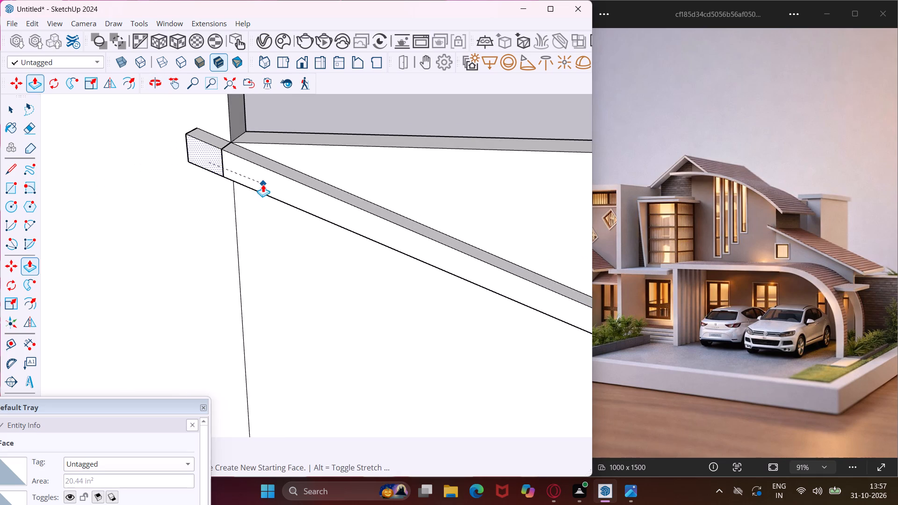
left_click(263, 184)
key("Escape")
key("space")
scroll(184, 147, "down", 6)
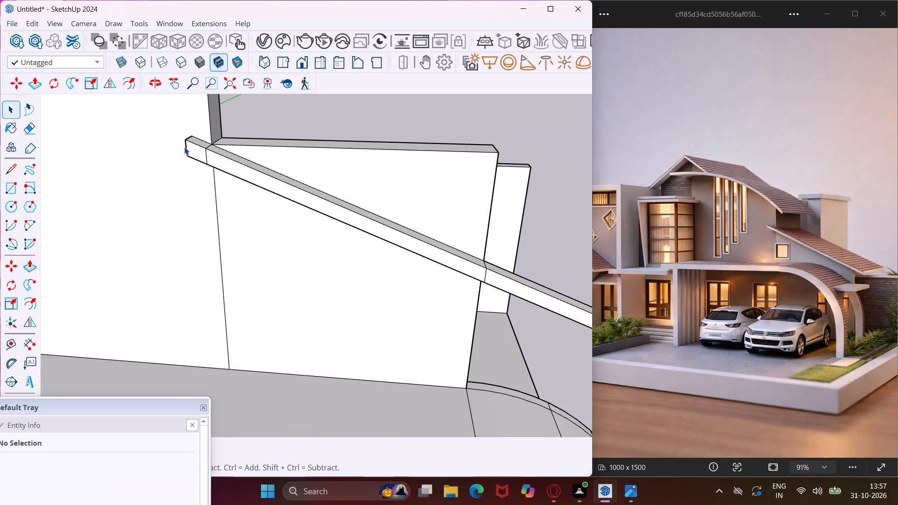
Push/Pull the bar's wall-section front face backward through the lower side wall to form a sloping roof slab behind it.
scroll(184, 147, "down", 5)
middle_click_drag(254, 157, 123, 193)
scroll(165, 181, "down", 1)
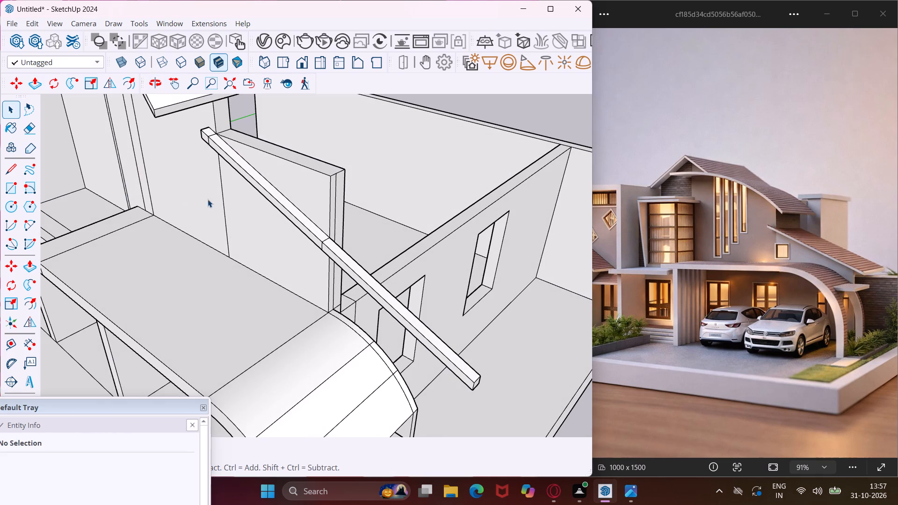
scroll(355, 184, "up", 1)
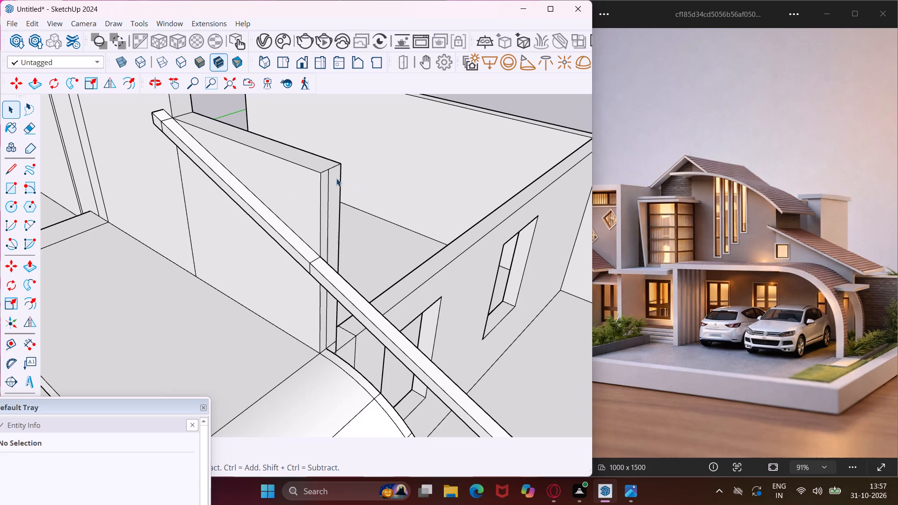
scroll(295, 252, "up", 3)
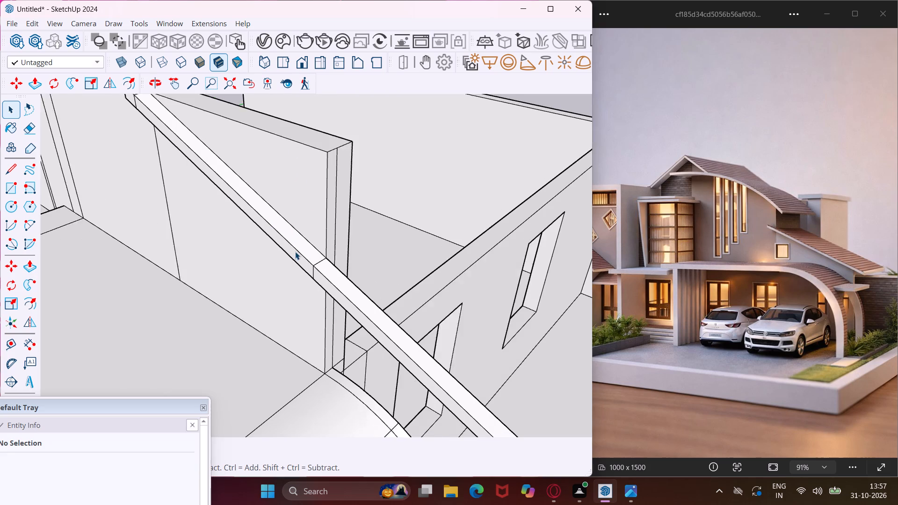
scroll(295, 252, "up", 3)
left_click(295, 253)
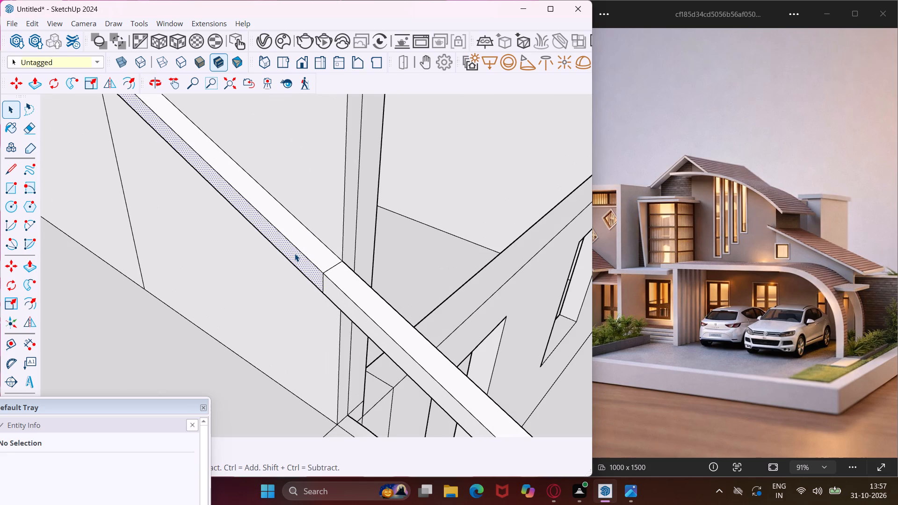
key("p")
left_click(295, 253)
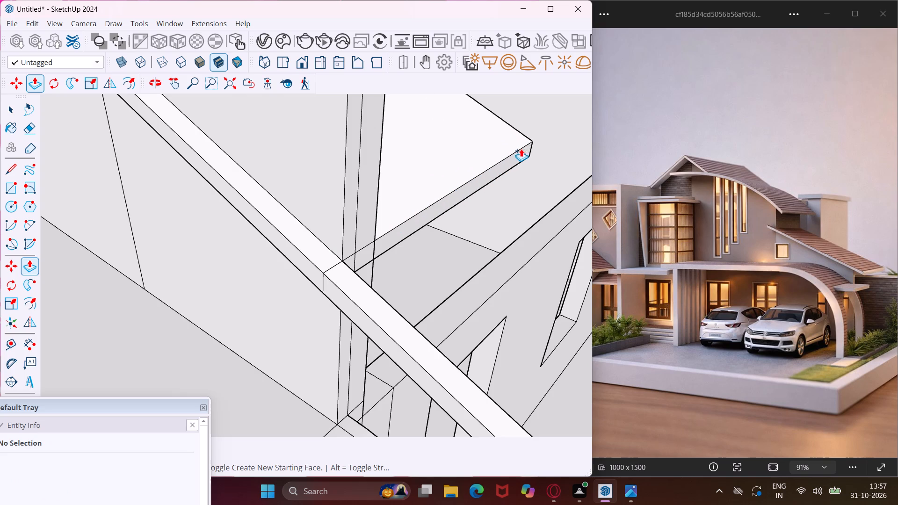
left_click(567, 109)
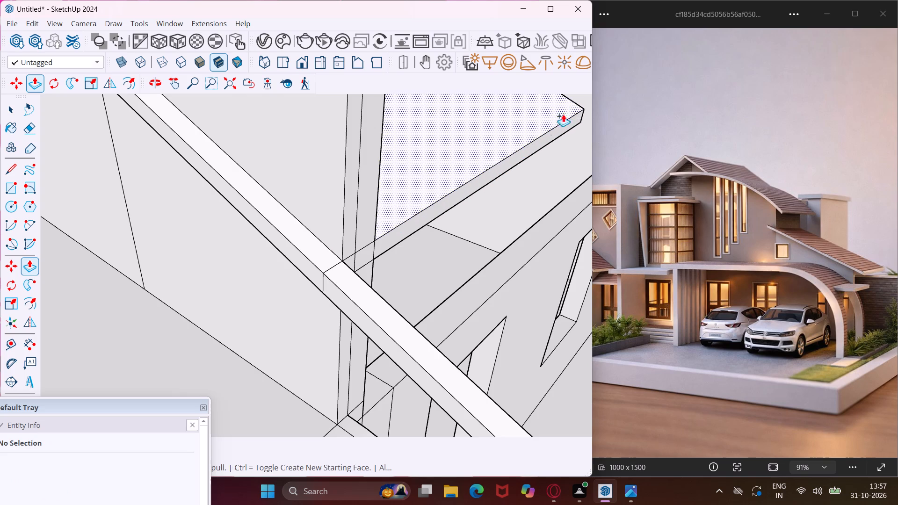
Push/Pull the front face of the bar's small upper end piece backward to the sloping roof slab's far edge.
scroll(393, 223, "down", 6)
scroll(195, 108, "up", 5)
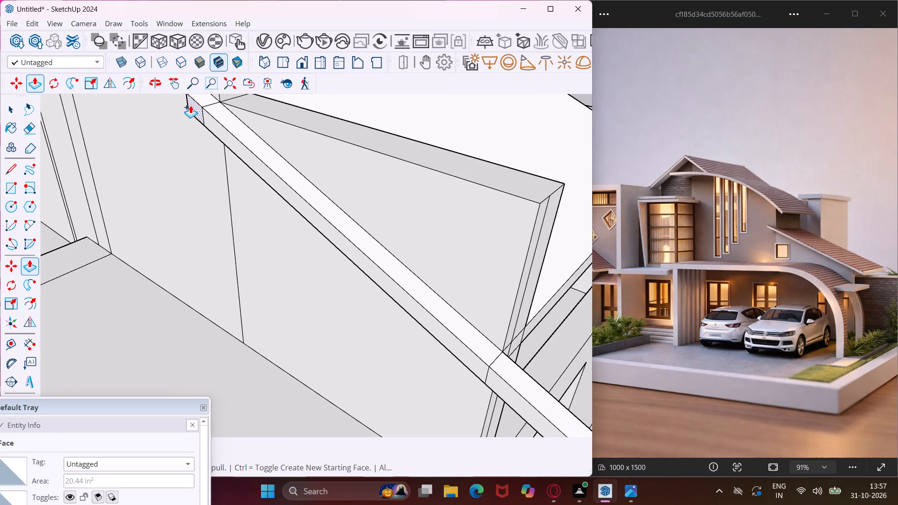
left_click(190, 105)
middle_click_drag(333, 83, 207, 131)
scroll(201, 132, "down", 4)
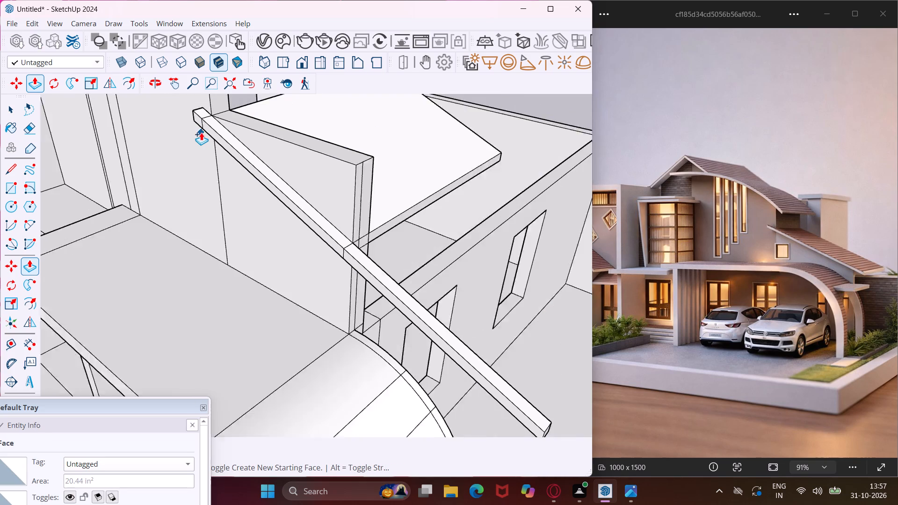
scroll(201, 132, "down", 8)
scroll(338, 95, "up", 5)
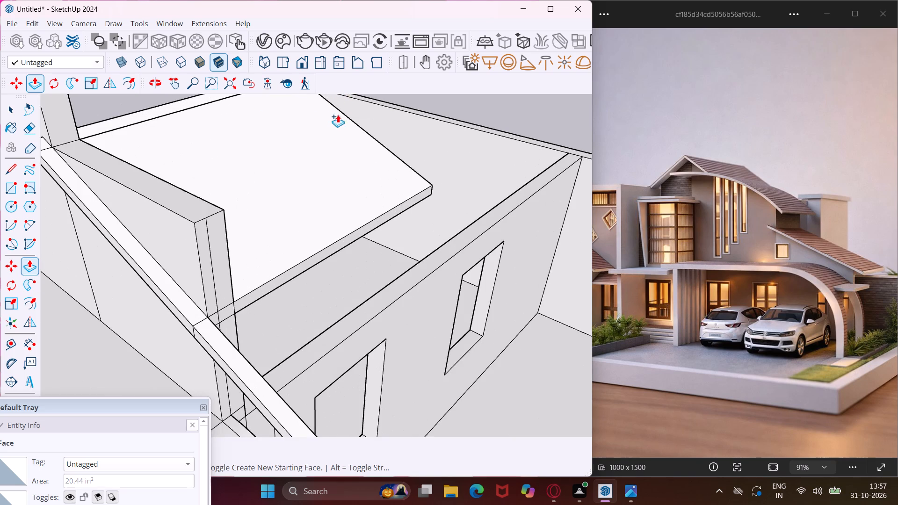
left_click(342, 115)
scroll(249, 150, "down", 6)
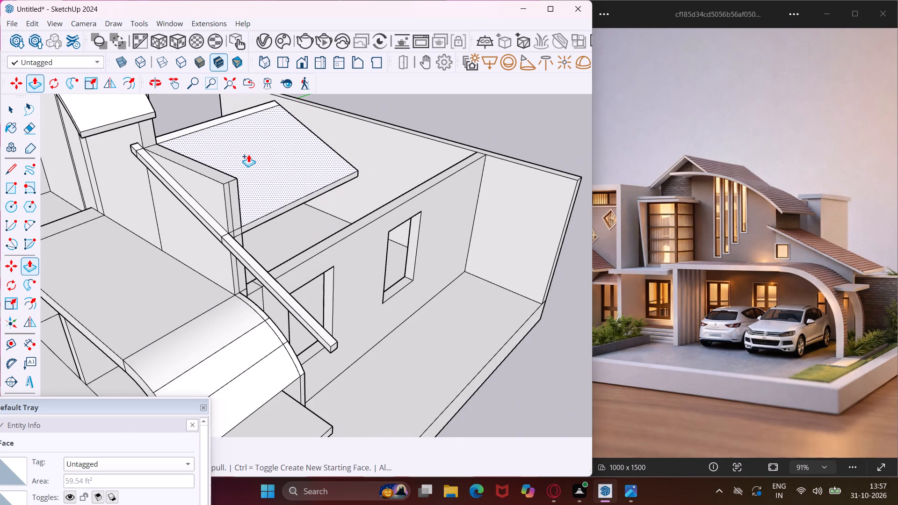
scroll(247, 260, "up", 3)
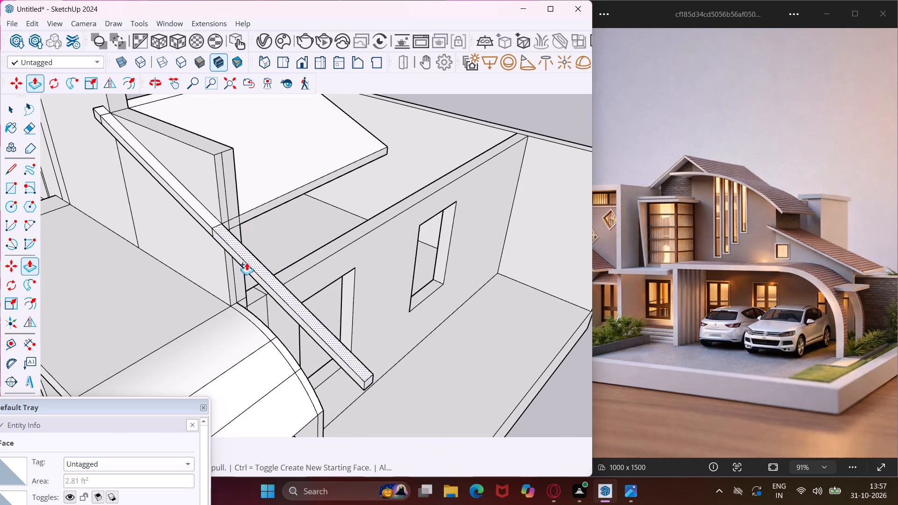
Push/Pull the lower section of the sloping bar backward until it is flush with the upper roof slab's far edge.
scroll(244, 267, "up", 4)
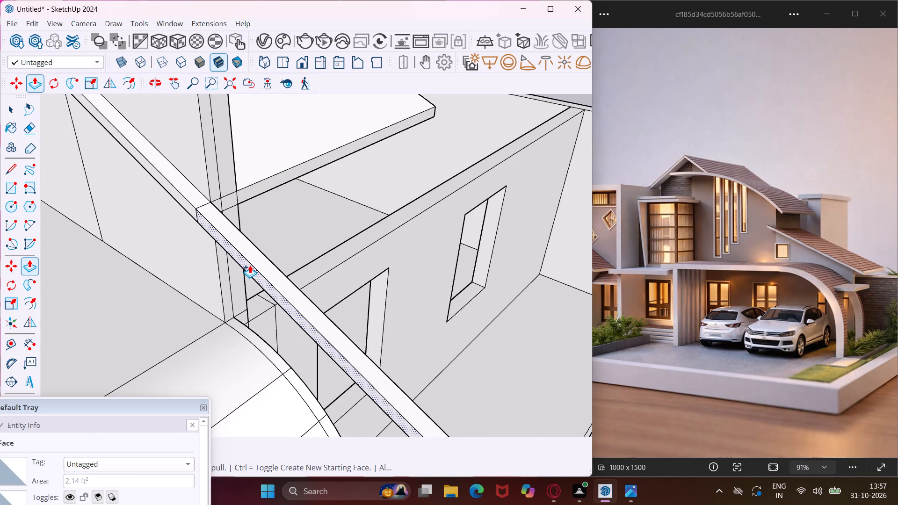
left_click(250, 265)
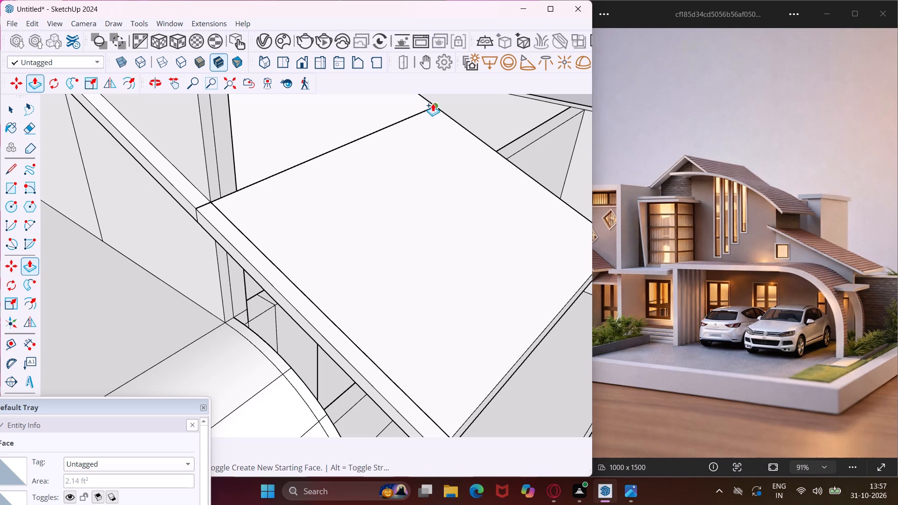
left_click(433, 103)
scroll(180, 250, "down", 7)
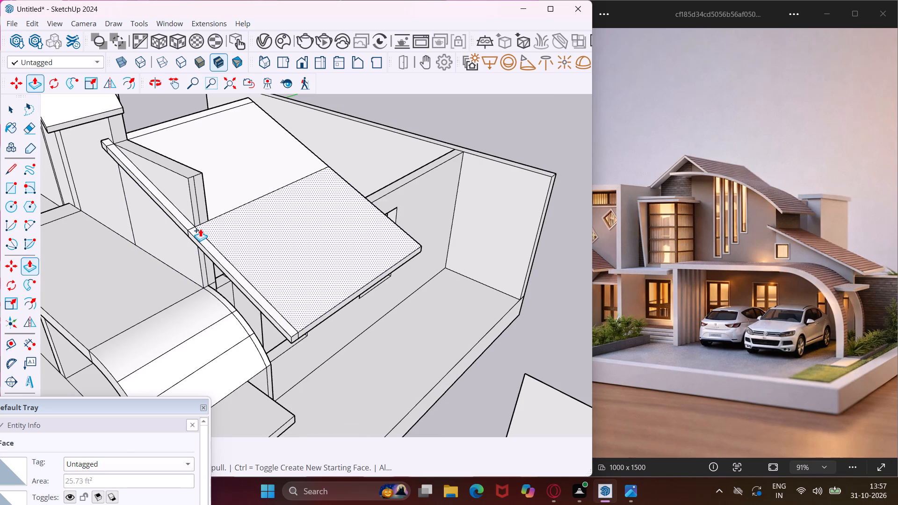
key("Escape")
key("space")
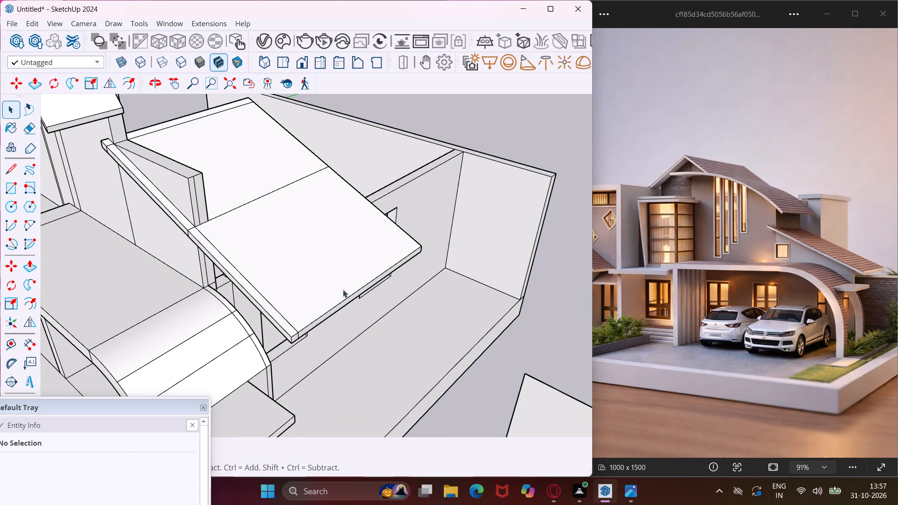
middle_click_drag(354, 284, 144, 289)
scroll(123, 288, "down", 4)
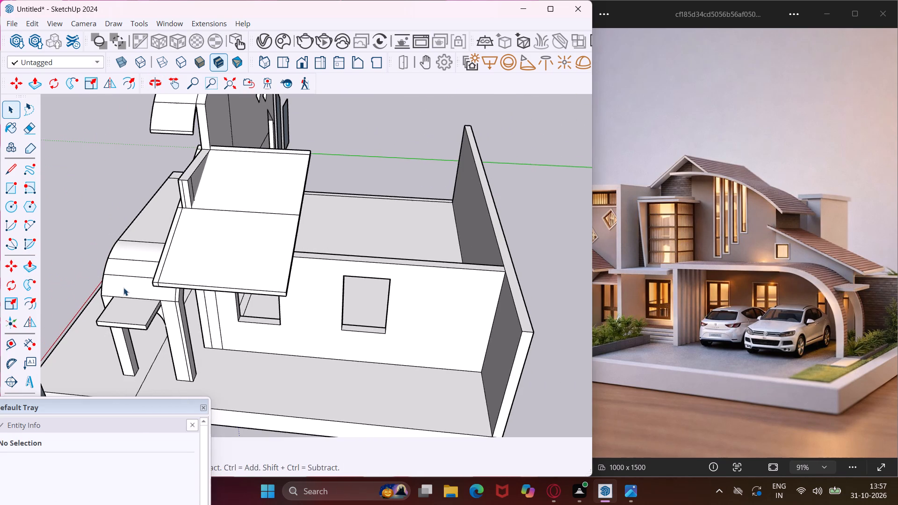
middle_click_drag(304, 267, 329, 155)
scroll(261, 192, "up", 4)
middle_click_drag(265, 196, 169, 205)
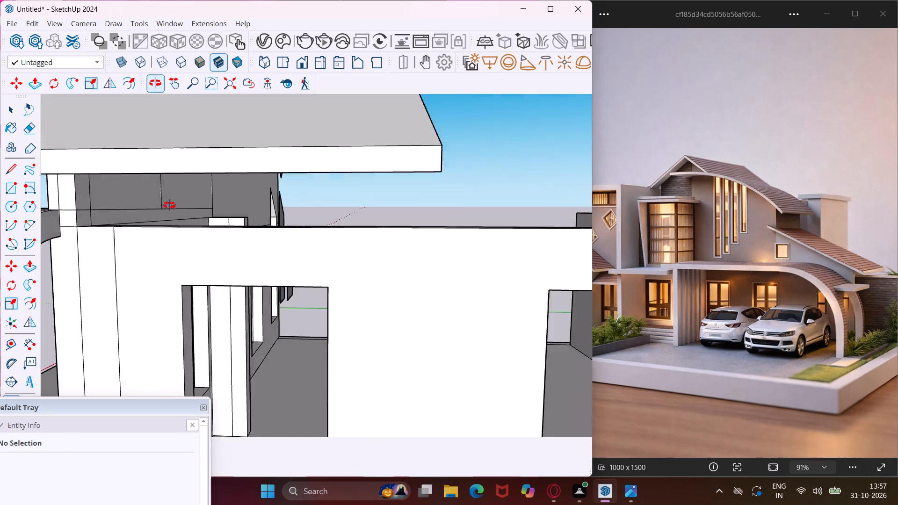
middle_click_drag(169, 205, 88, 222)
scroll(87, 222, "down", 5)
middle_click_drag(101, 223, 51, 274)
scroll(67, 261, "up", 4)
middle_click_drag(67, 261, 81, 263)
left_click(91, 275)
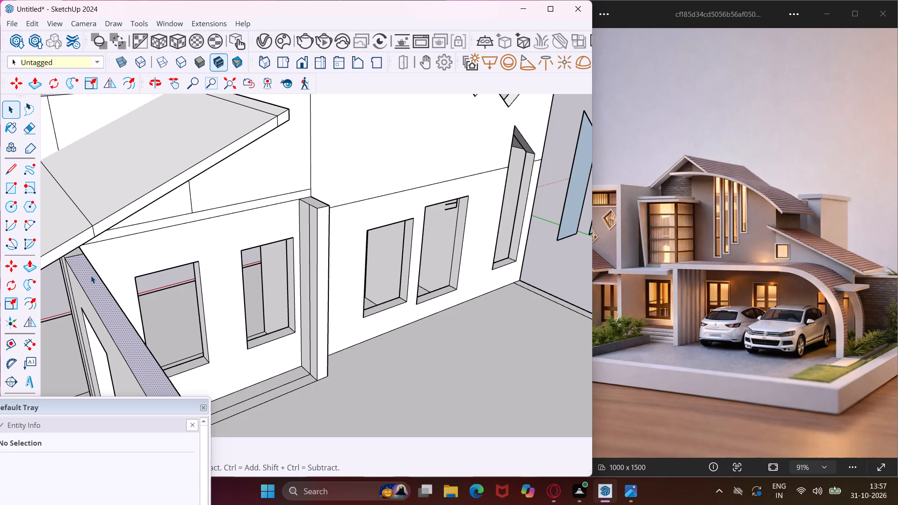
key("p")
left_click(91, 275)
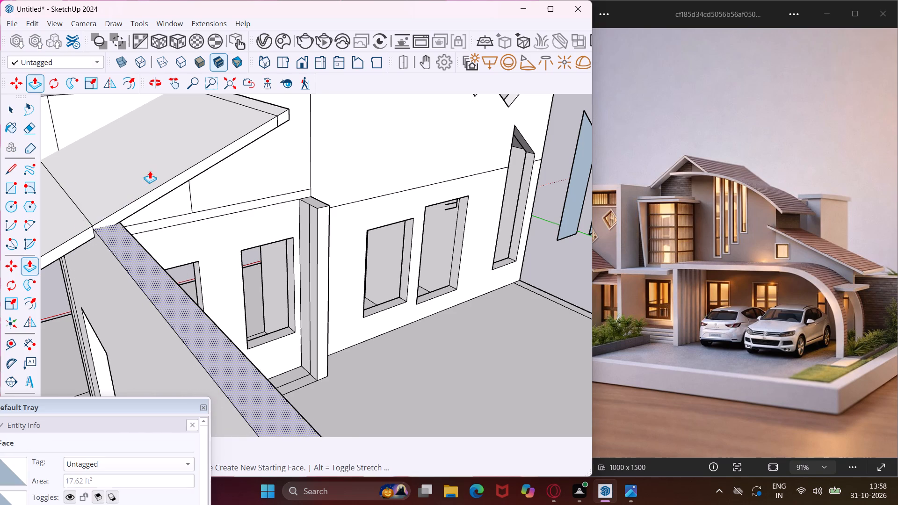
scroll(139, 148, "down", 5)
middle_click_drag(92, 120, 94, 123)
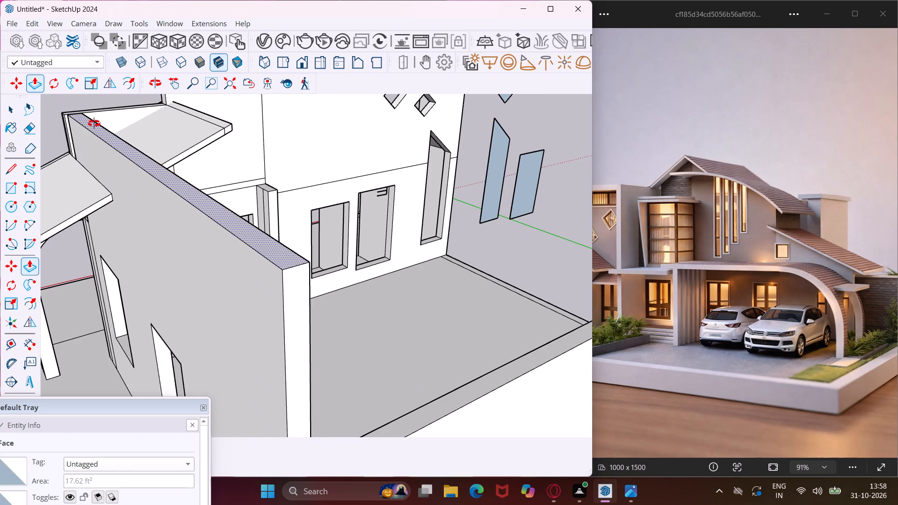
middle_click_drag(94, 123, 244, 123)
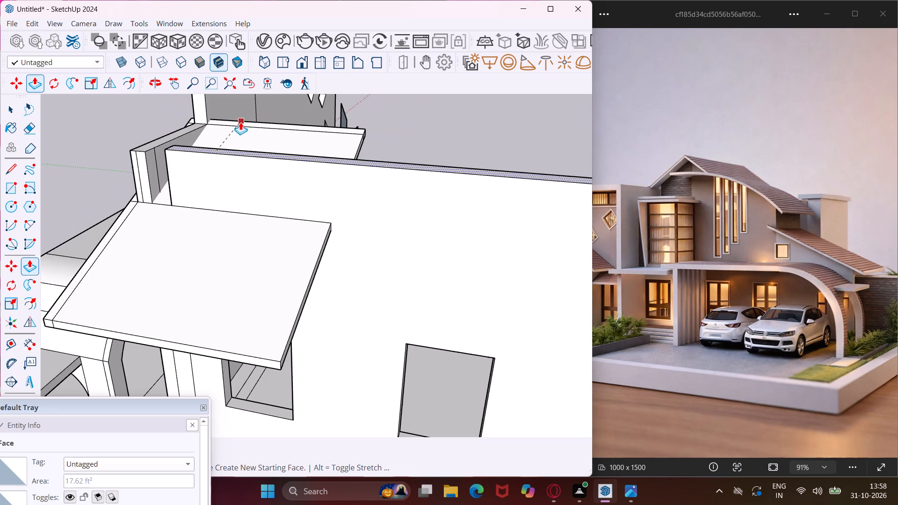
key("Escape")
Erase the short dividing edge across the top of the lower side wall, near its front corner.
middle_click_drag(332, 290, 159, 288)
scroll(125, 208, "up", 2)
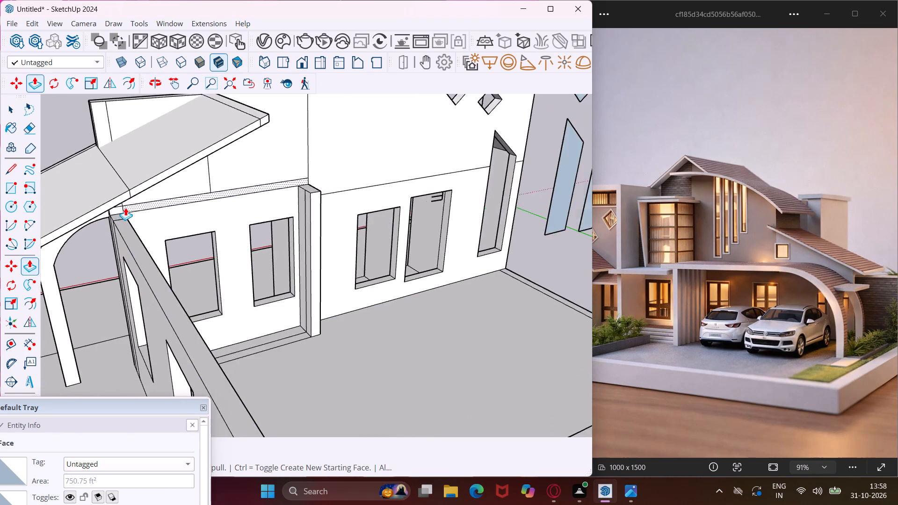
scroll(125, 208, "up", 6)
key("Escape")
key("space")
key("e")
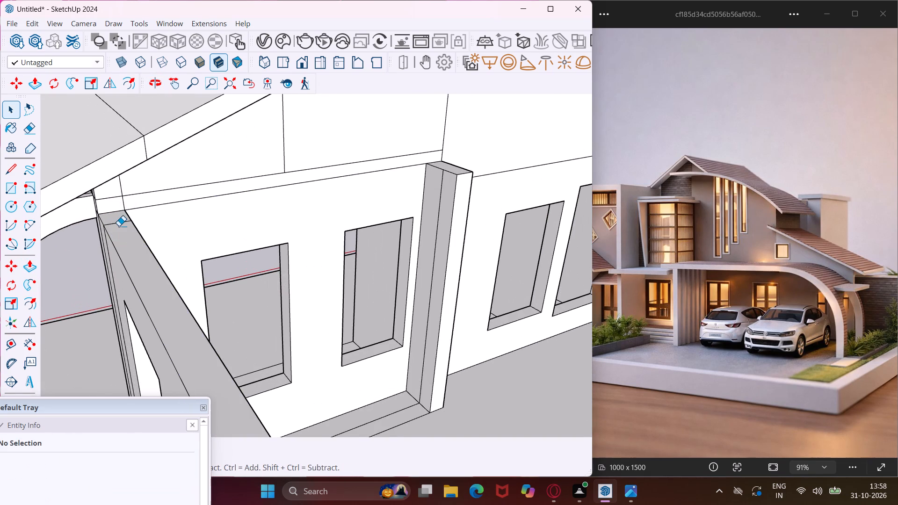
scroll(119, 226, "up", 4)
left_click(116, 221)
key("Escape")
key("space")
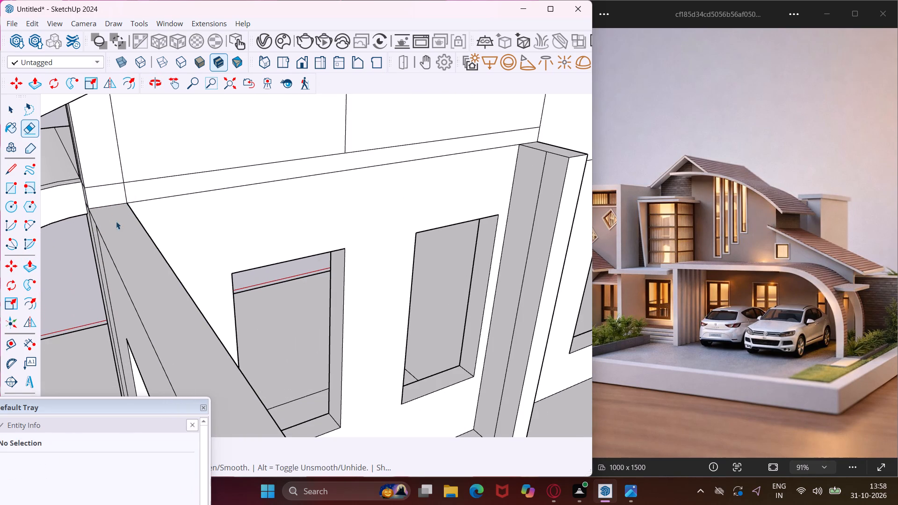
Push/Pull the lower side wall's top face upward until it is level with the adjoining front wall's top.
left_click(126, 236)
key("p")
left_click(126, 236)
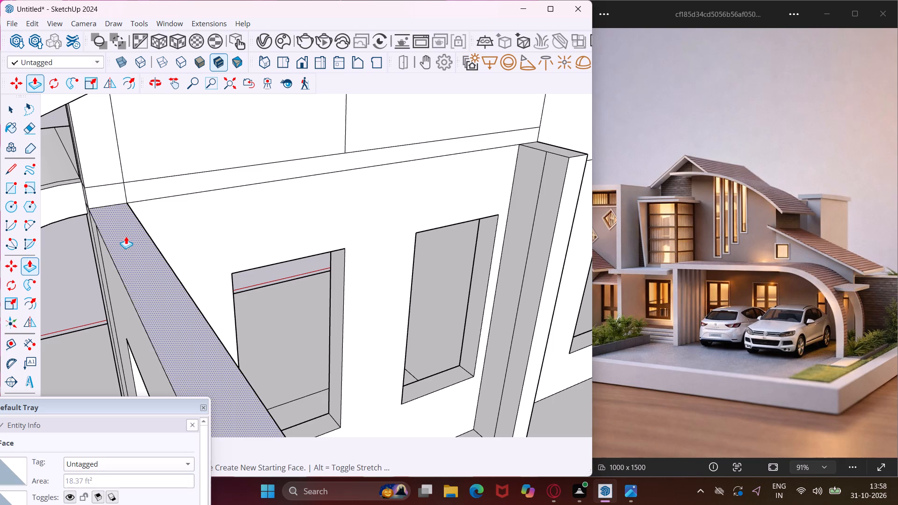
scroll(125, 215, "down", 9)
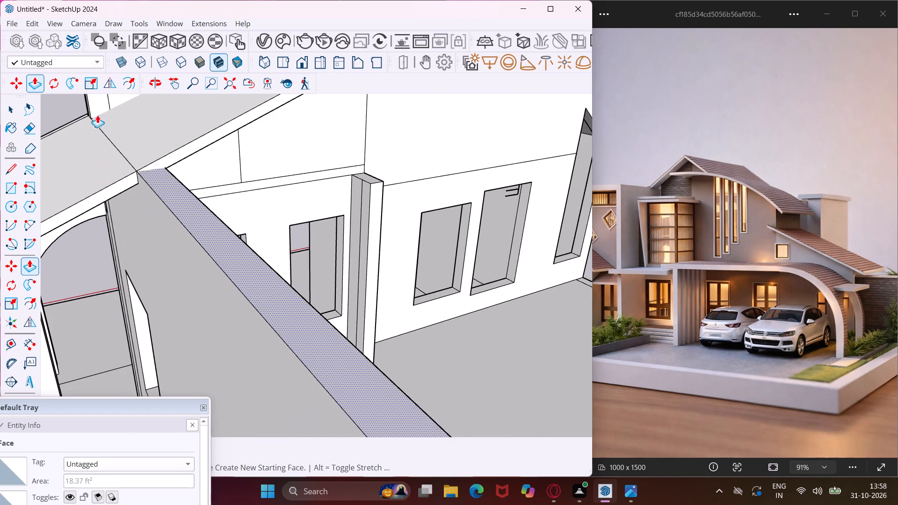
middle_click_drag(95, 105, 212, 201)
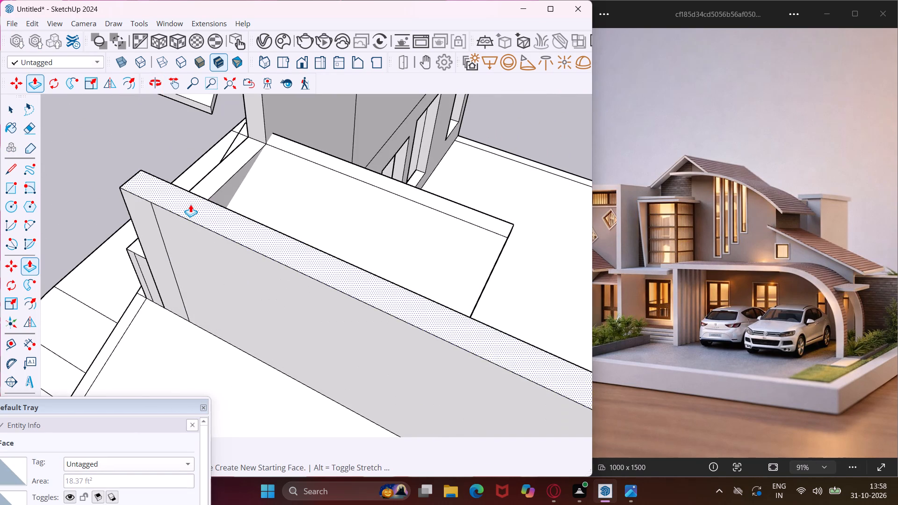
left_click(235, 172)
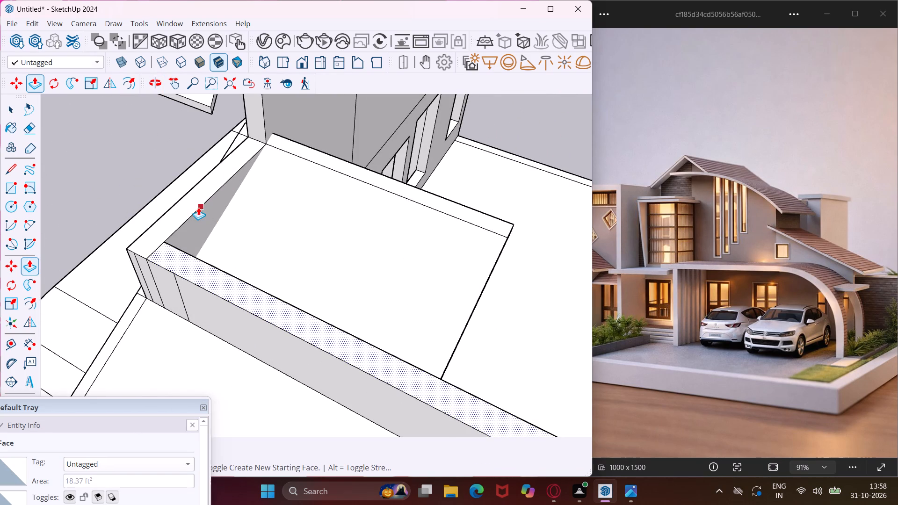
key("Escape")
key("space")
Draw a line on the side wall's outer face from the outer slab's far upper corner to the wall's top edge.
scroll(174, 254, "down", 7)
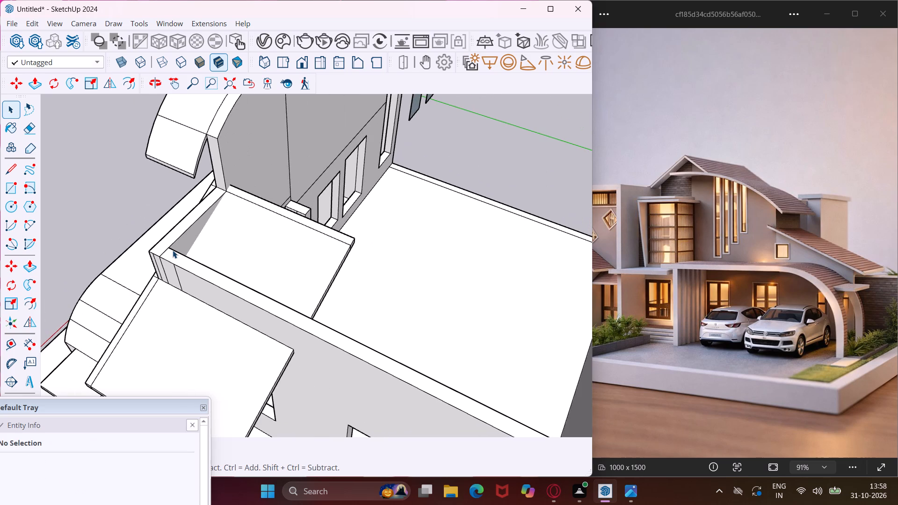
scroll(173, 250, "down", 3)
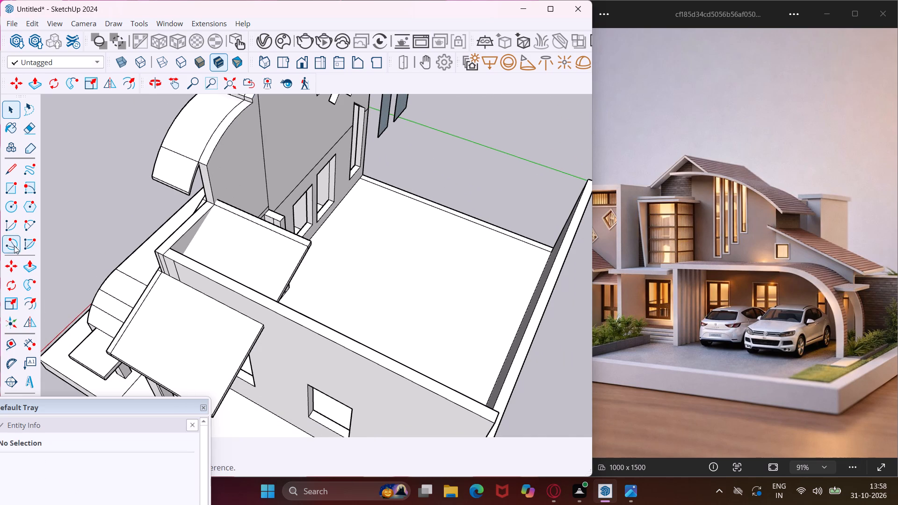
left_click(4, 173)
scroll(271, 311, "up", 3)
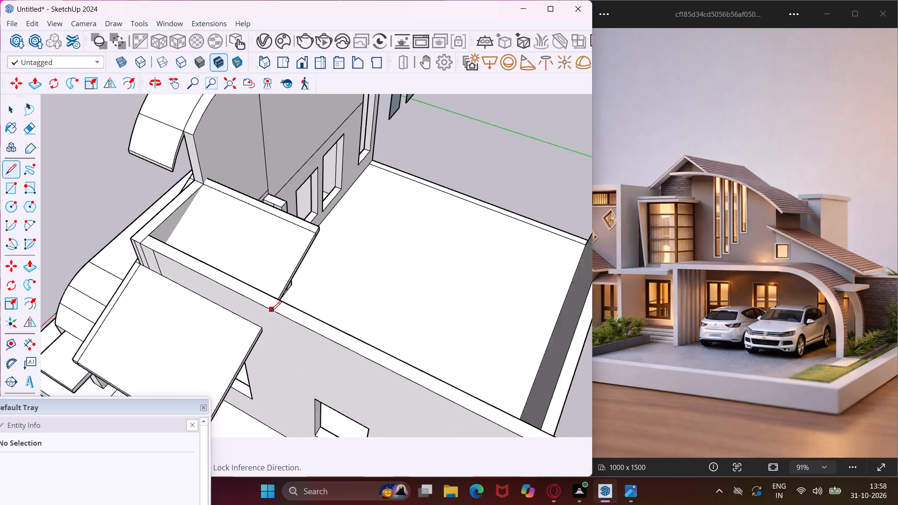
scroll(271, 311, "up", 5)
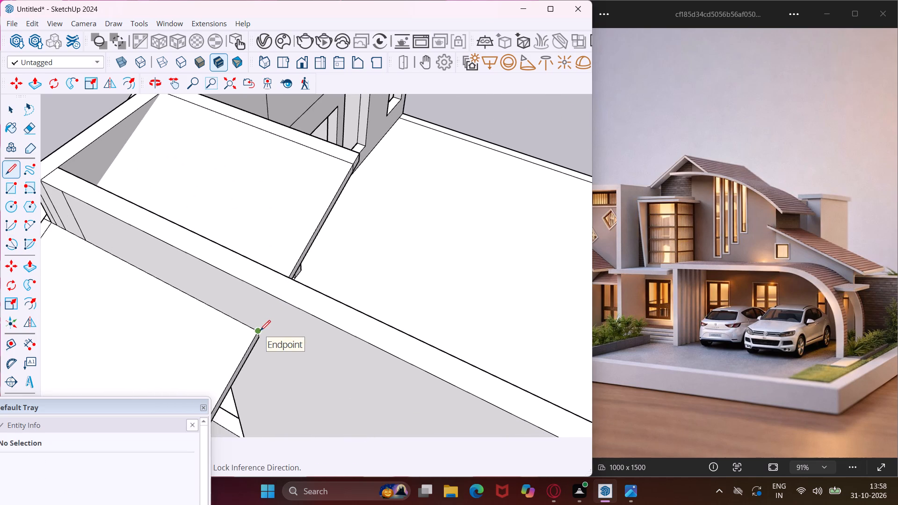
left_click(260, 331)
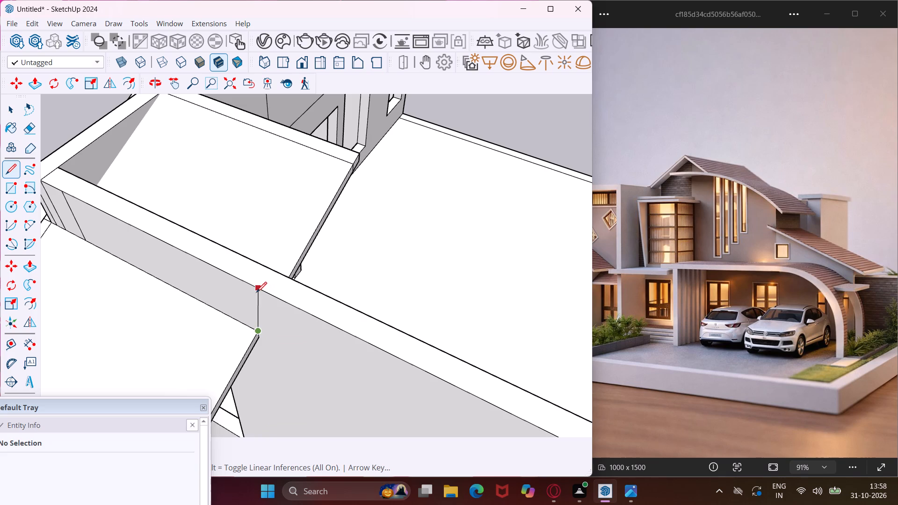
left_click(253, 286)
key("Escape")
key("space")
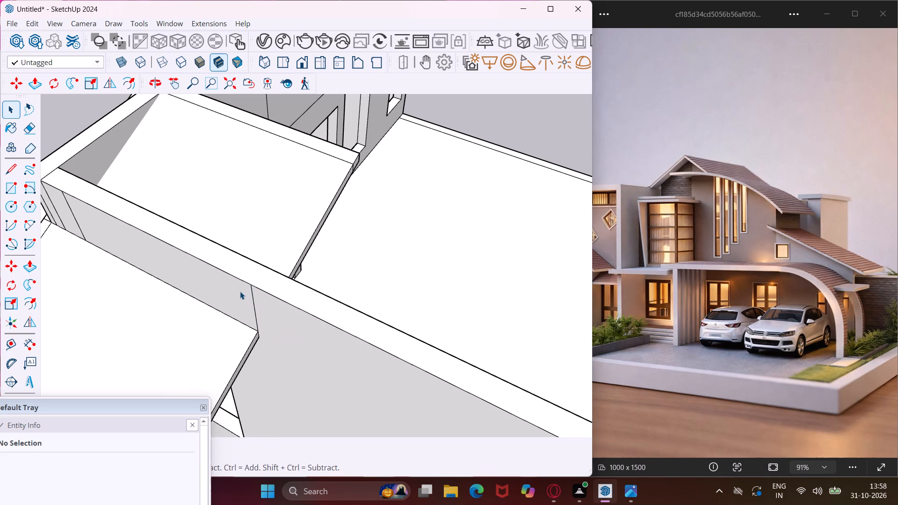
Draw a line on the side wall's inner face from the inner slab's far upper corner to the wall's top edge.
middle_click_drag(236, 289, 38, 333)
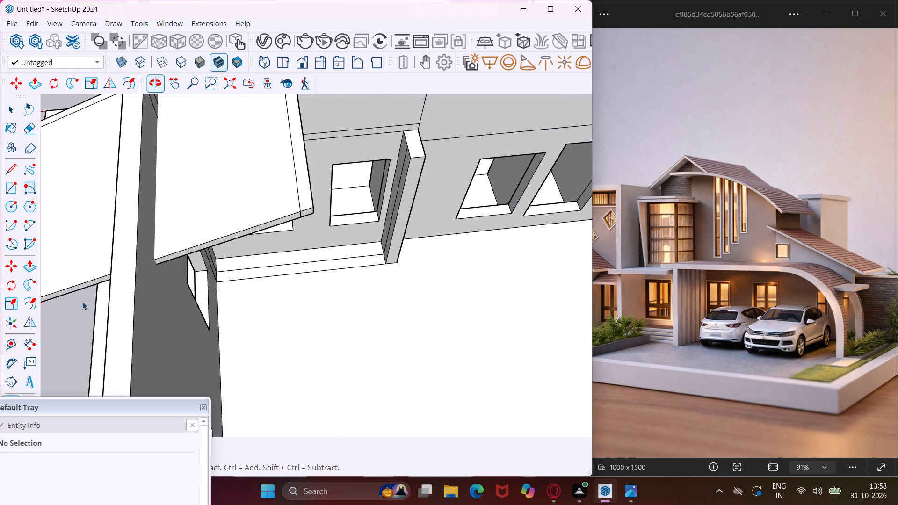
middle_click_drag(131, 229, 60, 227)
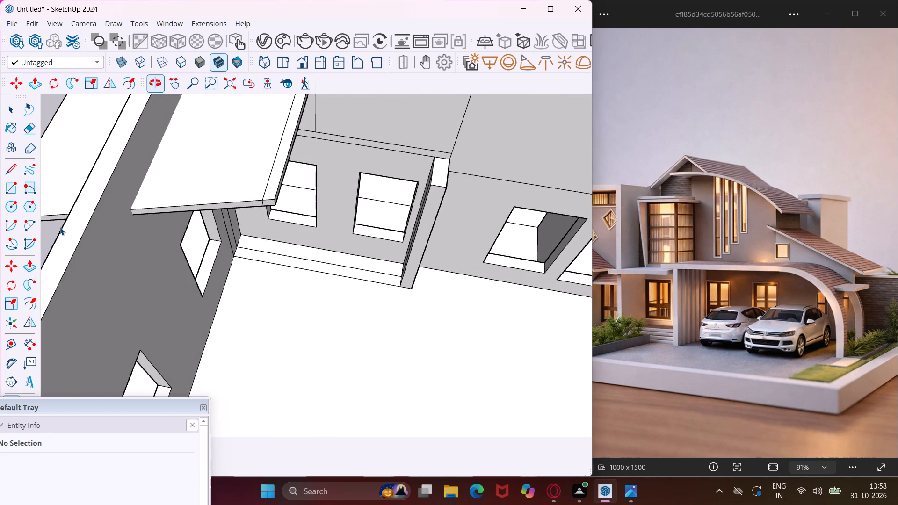
left_click(7, 168)
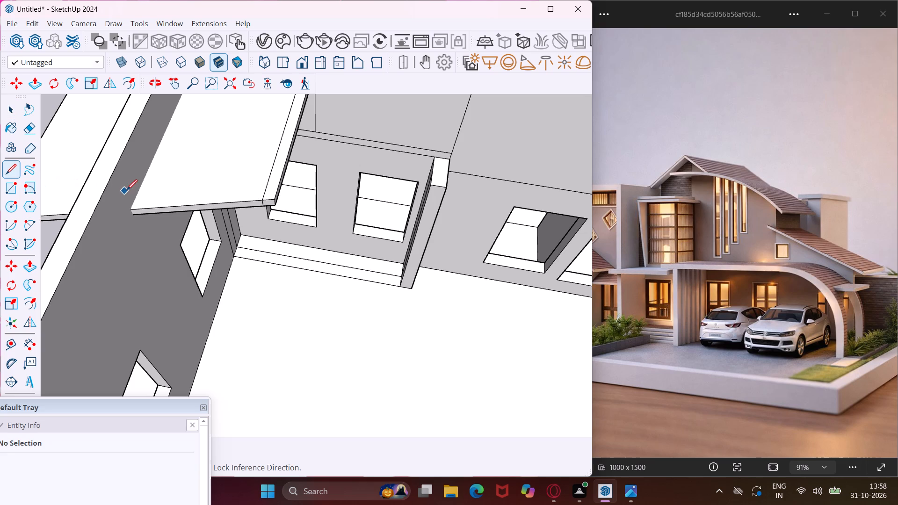
scroll(129, 191, "up", 4)
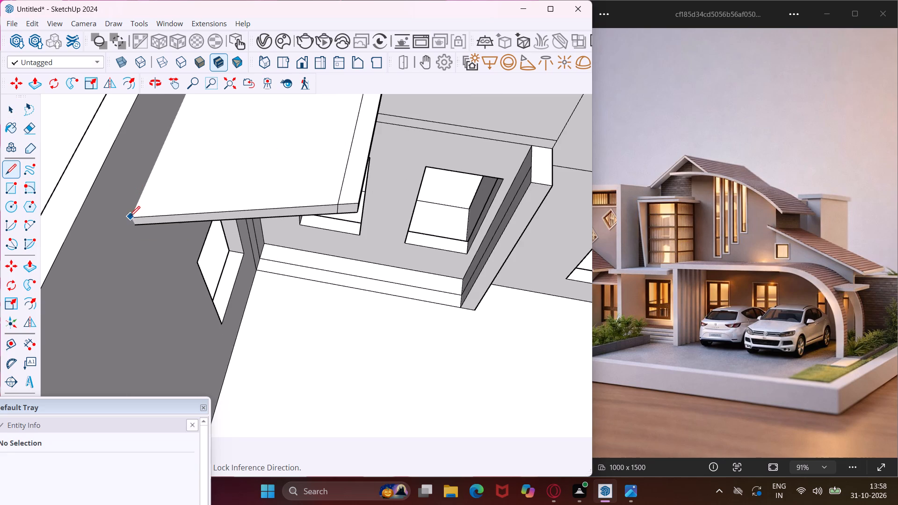
scroll(130, 216, "up", 8)
left_click(134, 216)
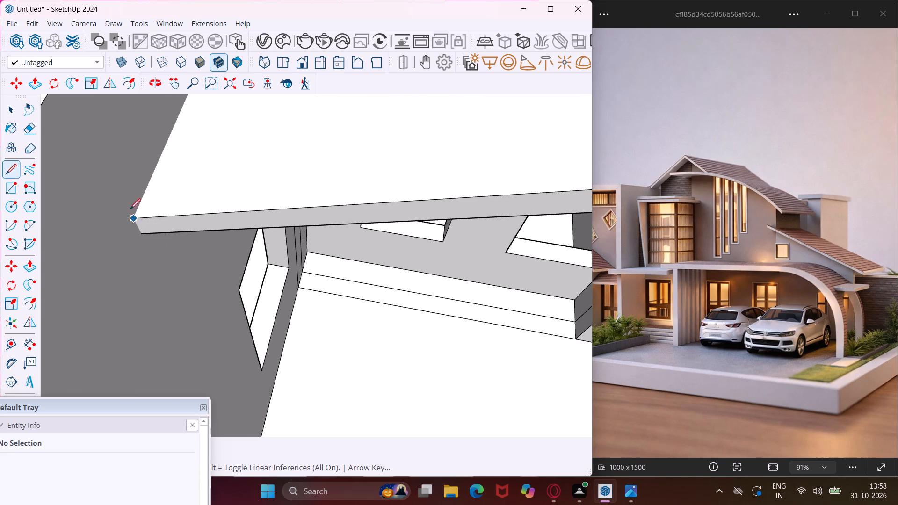
scroll(121, 184, "down", 6)
left_click(83, 137)
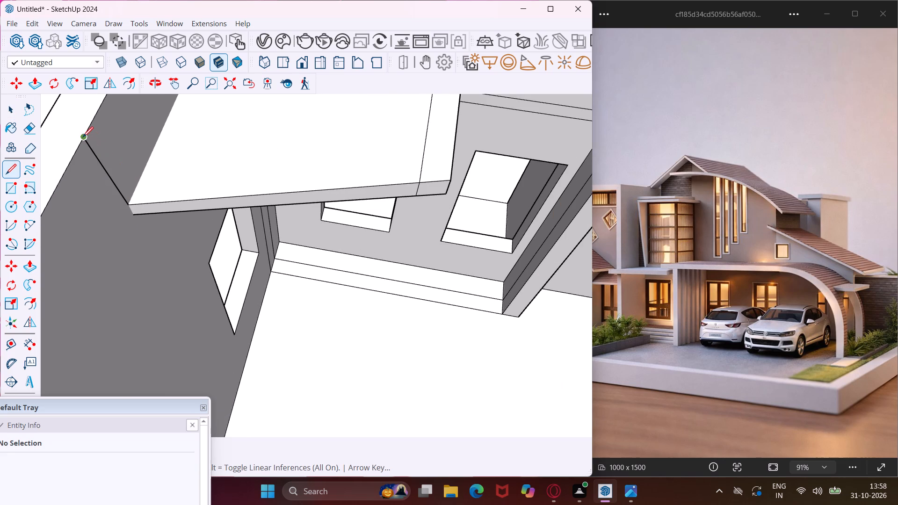
middle_click_drag(107, 171, 166, 231)
scroll(159, 229, "down", 5)
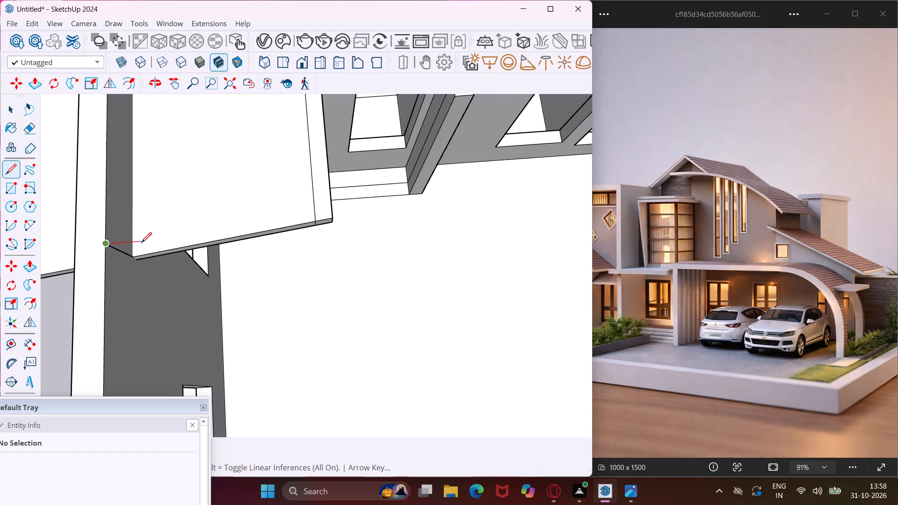
key("Escape")
Draw a line along the inner slab's edge against the side wall, from its far corner to its upper corner.
scroll(133, 242, "down", 1)
middle_click_drag(131, 242, 239, 260)
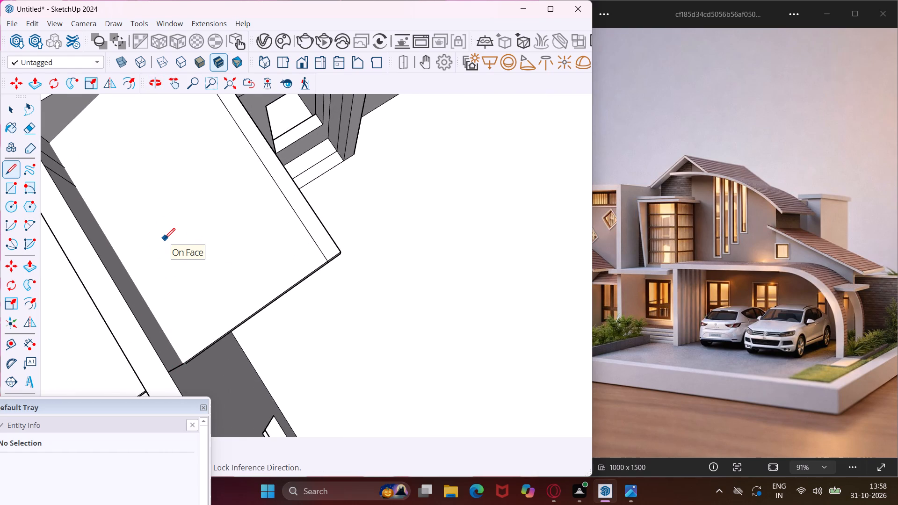
left_click(18, 170)
left_click(184, 363)
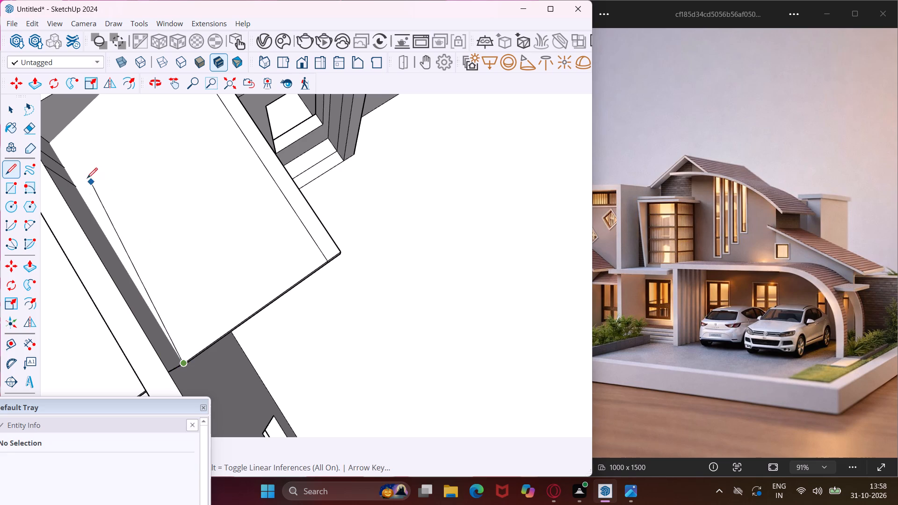
left_click(51, 143)
middle_click_drag(51, 143, 240, 24)
key("Escape")
Push/Pull the side wall's outer face above the sloping slab inward by 9" to cut that section away.
key("space")
left_click(294, 227)
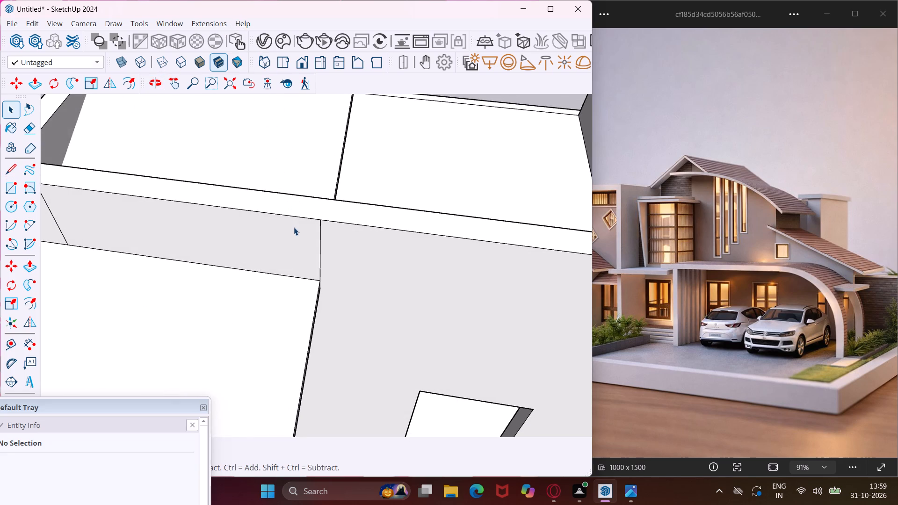
key("p")
left_click(294, 227)
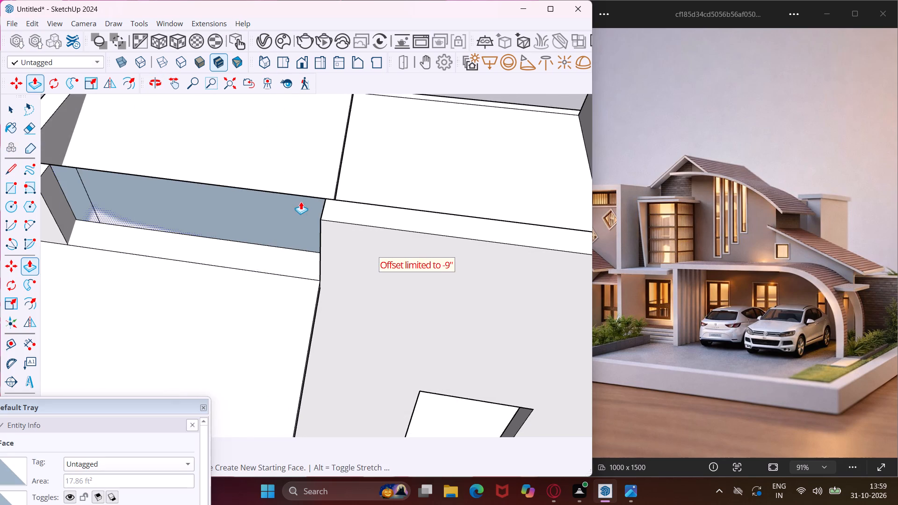
left_click(302, 197)
Push/Pull the remaining side wall piece at the front wall corner above the slab inward by 9".
scroll(300, 200, "down", 5)
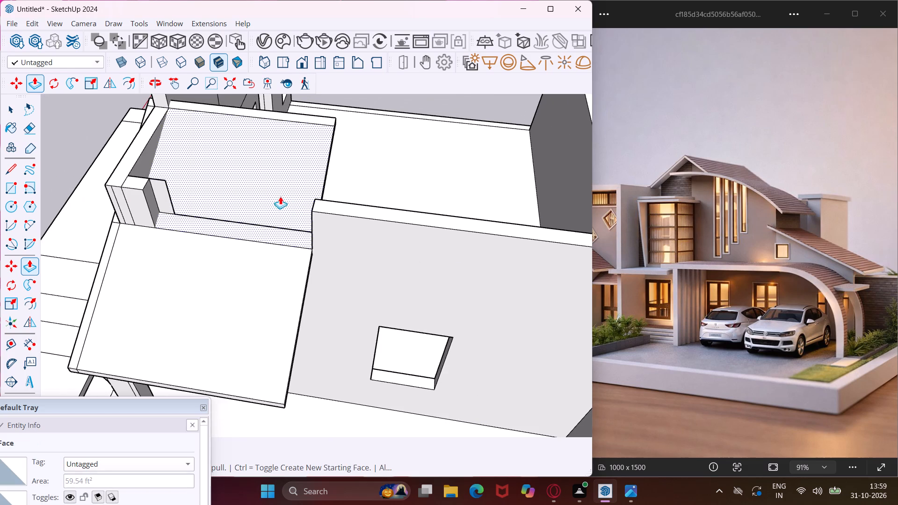
scroll(151, 192, "up", 4)
left_click(130, 200)
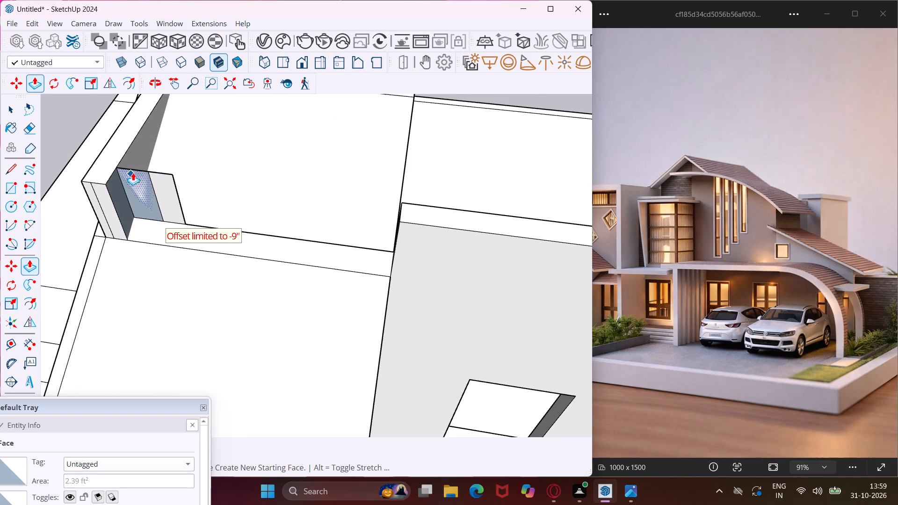
left_click(134, 172)
key("Escape")
key("space")
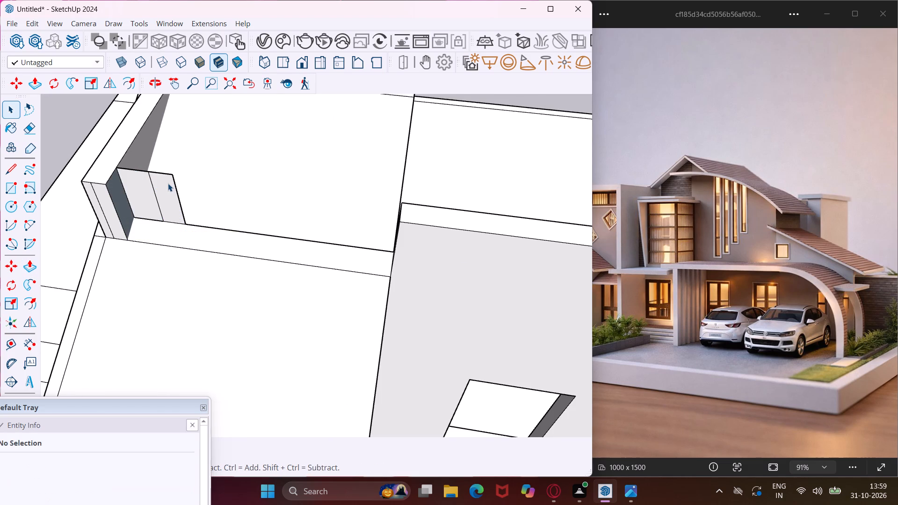
Erase the leftover edges and faces of the cut side wall at the front wall corner above the slab.
key("e")
left_click(163, 176)
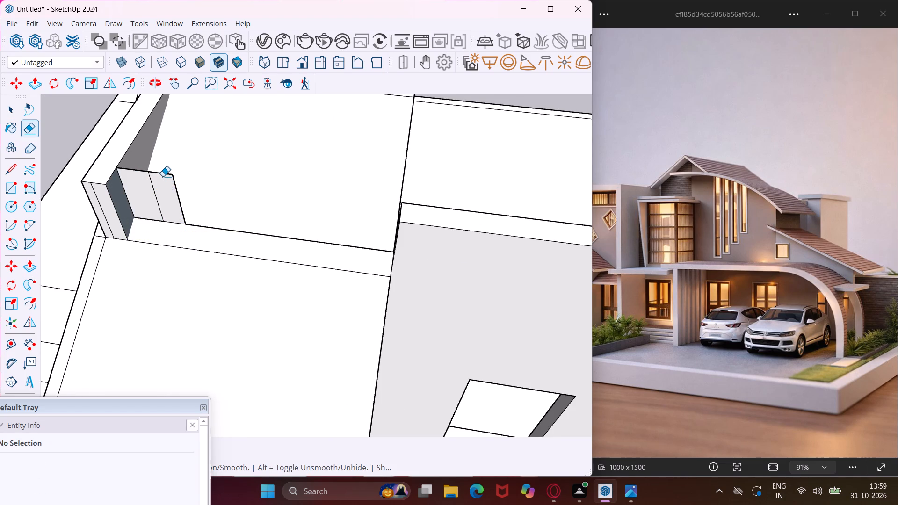
left_click(166, 175)
left_click(172, 178)
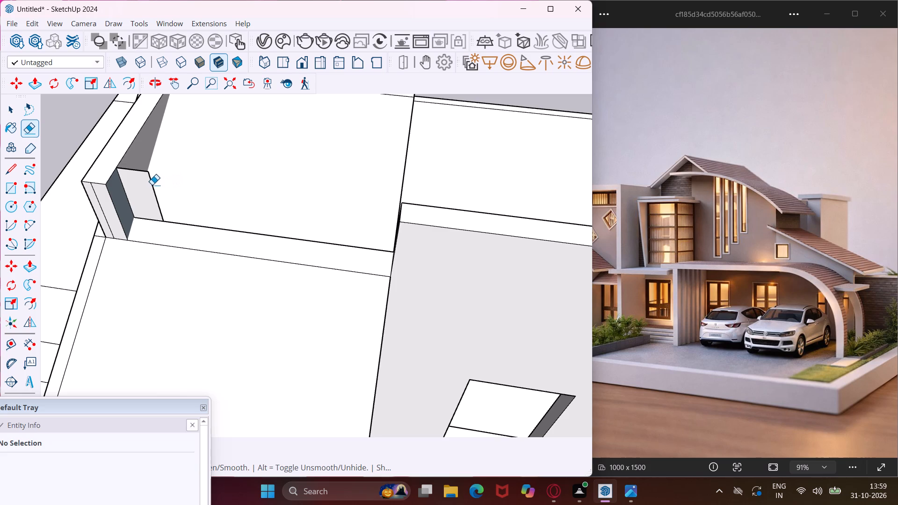
left_click(151, 185)
left_click(145, 171)
key("Escape")
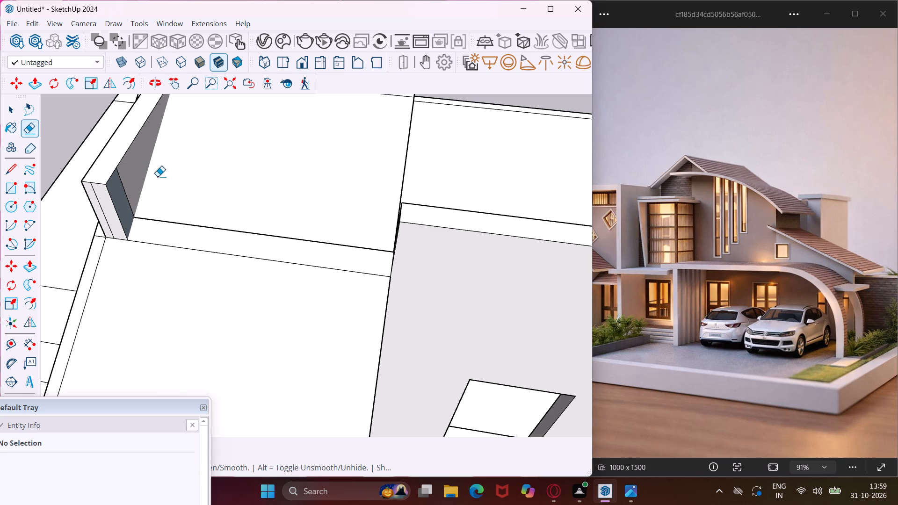
key("space")
Draw a line where the front wall's inner face meets the slab, from the slab's upper end to the wall corner.
middle_click_drag(182, 193, 197, 225)
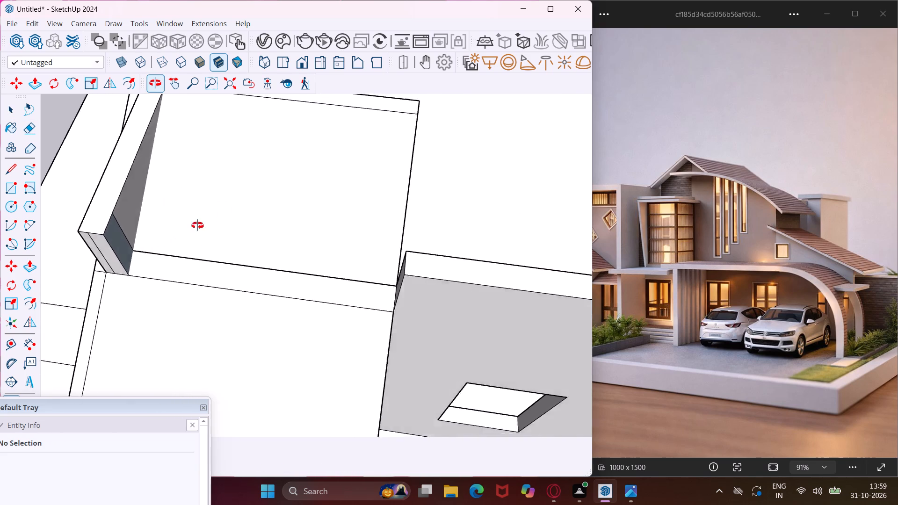
middle_click_drag(197, 225, 259, 186)
scroll(228, 181, "down", 6)
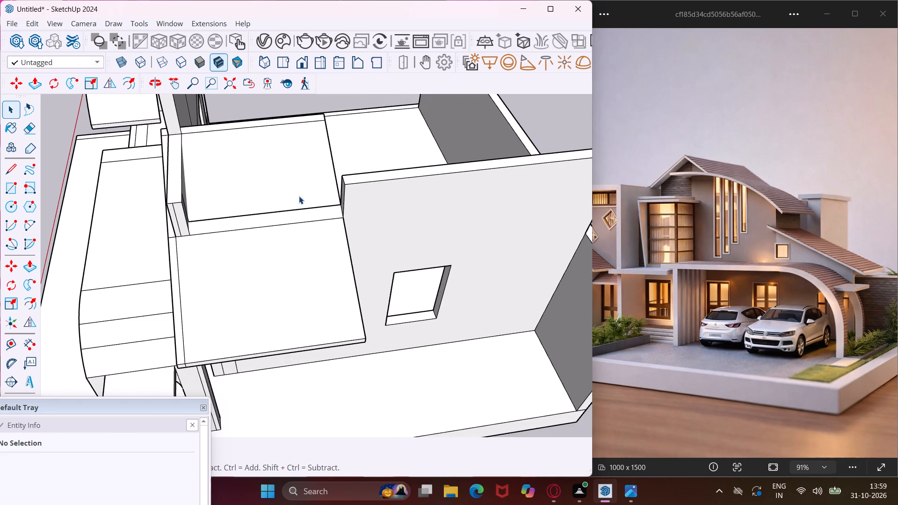
middle_click_drag(176, 193, 43, 197)
scroll(181, 133, "up", 4)
scroll(181, 132, "down", 7)
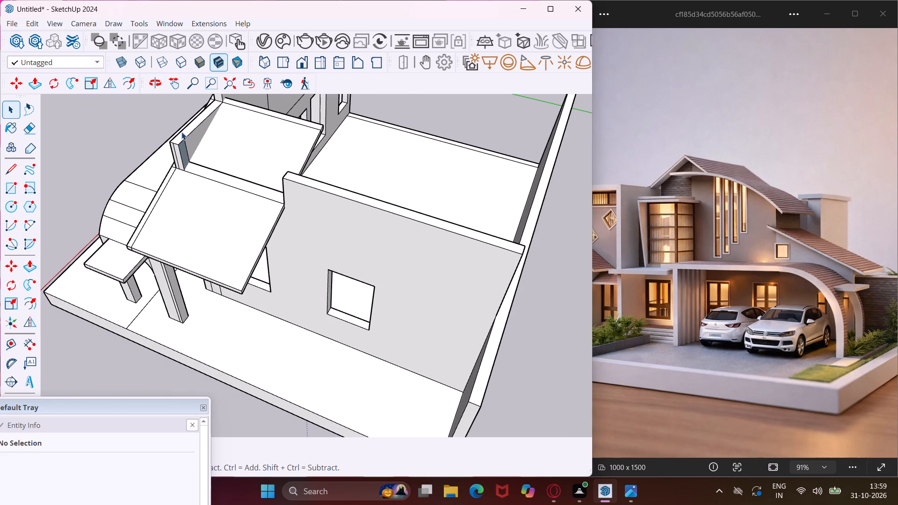
left_click(6, 167)
scroll(174, 112, "up", 4)
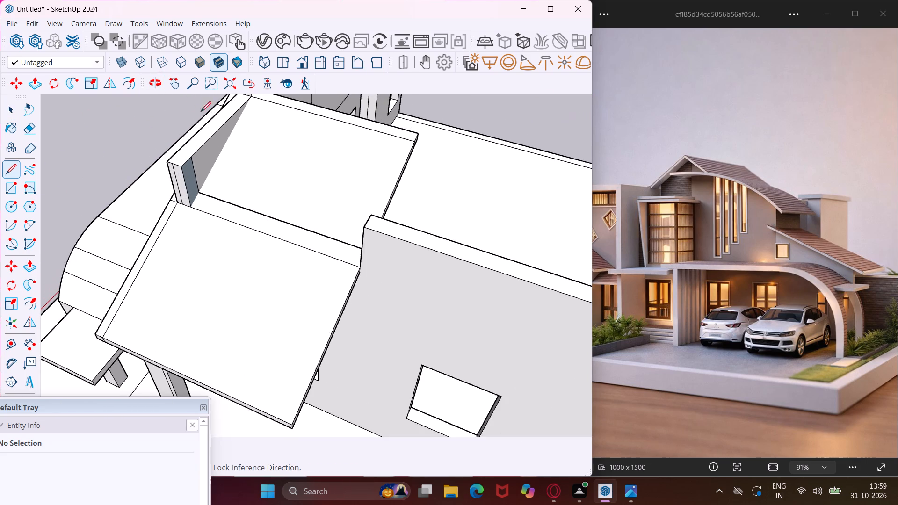
left_click(249, 97)
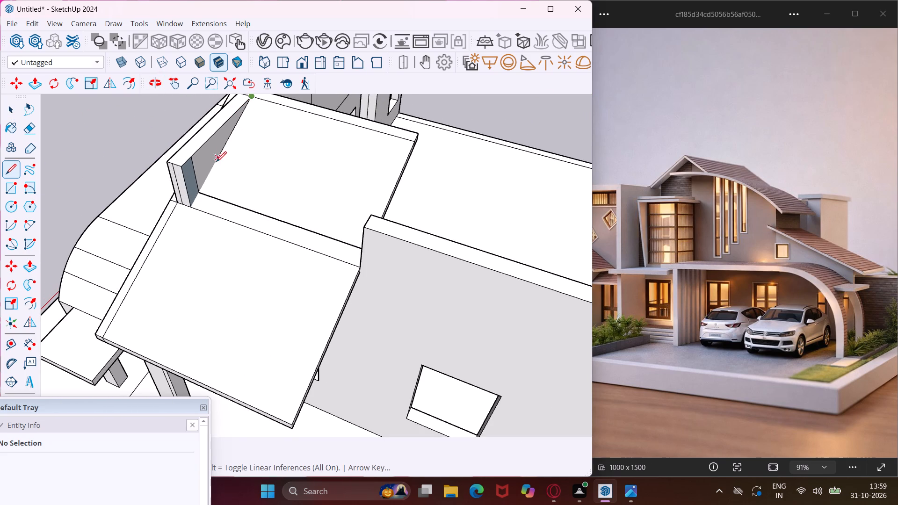
left_click(193, 204)
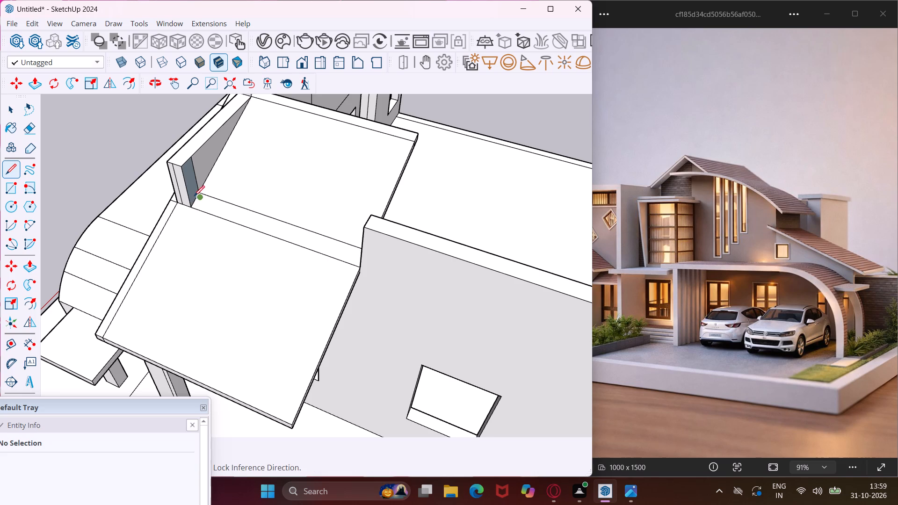
key("Escape")
key("space")
Push/Pull the front wall's triangular outer face above the slab inward through the wall thickness to remove it.
scroll(187, 179, "up", 1)
middle_click_drag(188, 177, 458, 97)
scroll(299, 153, "up", 4)
left_click(299, 154)
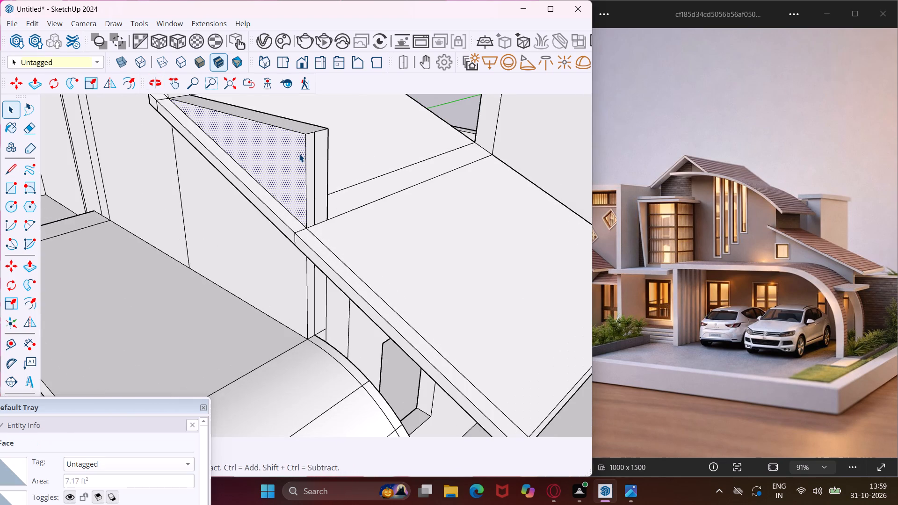
key("p")
left_click(299, 154)
left_click(317, 146)
scroll(311, 151, "up", 2)
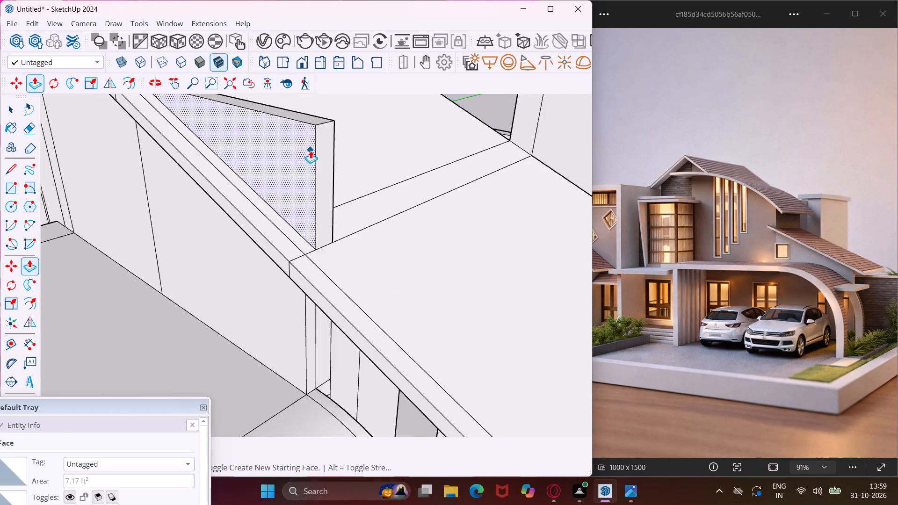
scroll(311, 151, "up", 2)
key("Escape")
left_click(309, 155)
left_click(338, 137)
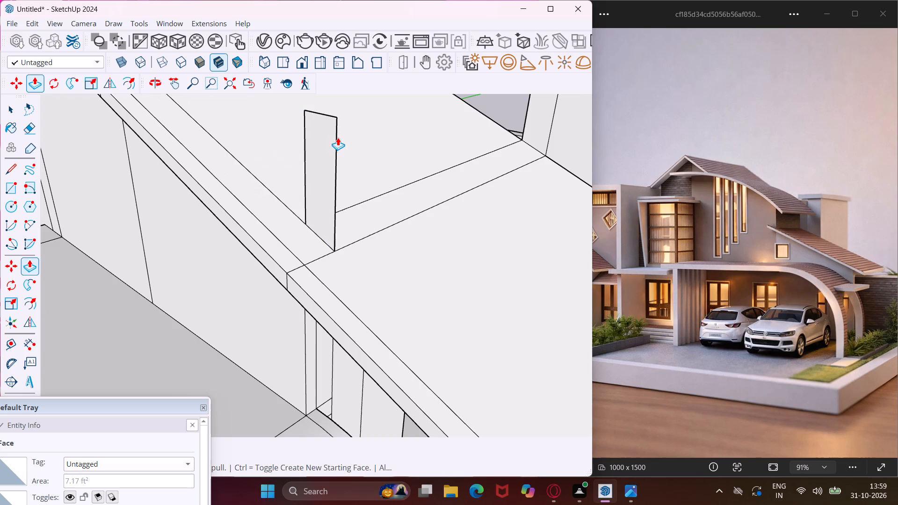
Erase the leftover upright face and its edges standing on the slab at the front wall's end.
key("Escape")
key("space")
key("e")
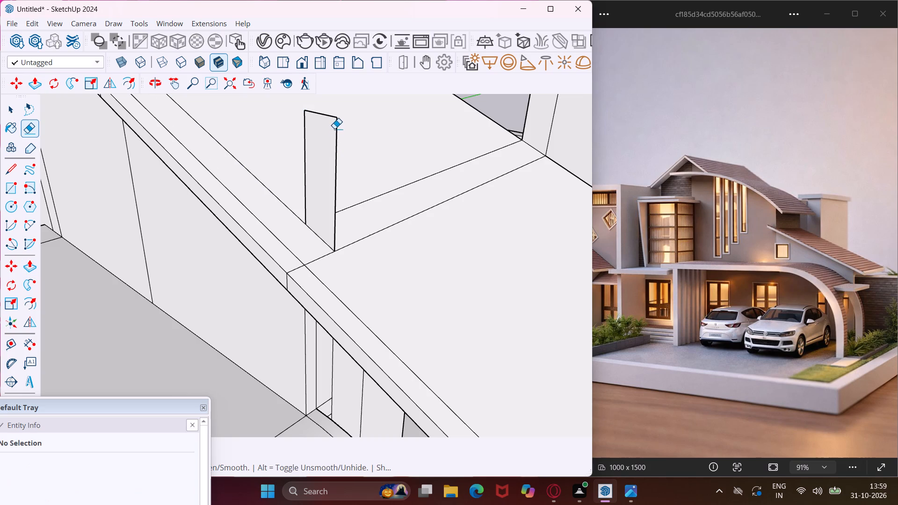
left_click(335, 124)
left_click(328, 117)
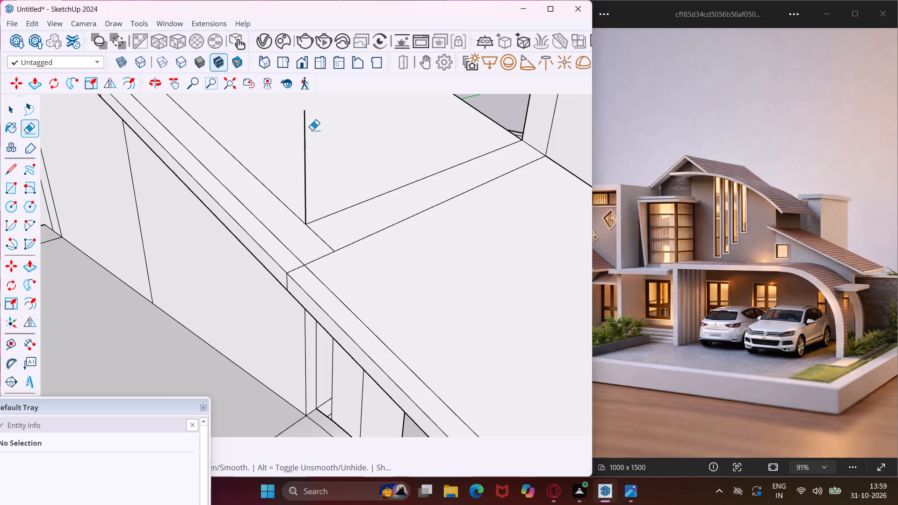
left_click(305, 135)
key("Escape")
key("space")
Examine the sloping side roof and the trimmed walls from several sides and compare them with the reference image.
scroll(256, 200, "down", 7)
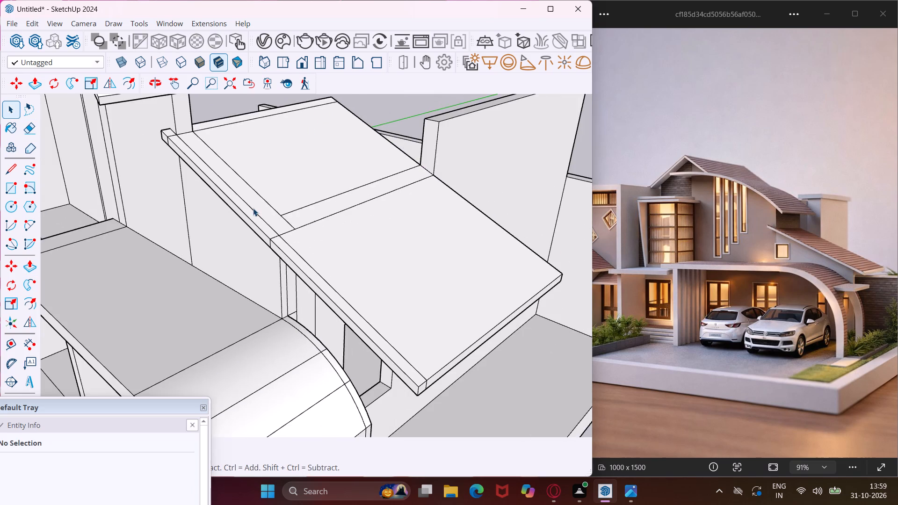
scroll(253, 207, "down", 4)
middle_click_drag(263, 176, 190, 231)
scroll(182, 231, "down", 3)
middle_click_drag(231, 183, 107, 212)
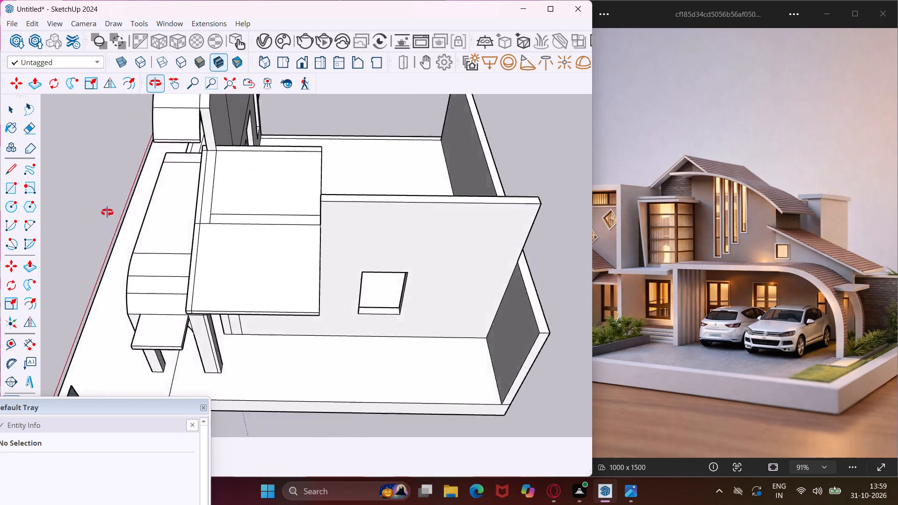
middle_click_drag(107, 212, 50, 226)
middle_click_drag(268, 131, 131, 182)
scroll(129, 182, "down", 11)
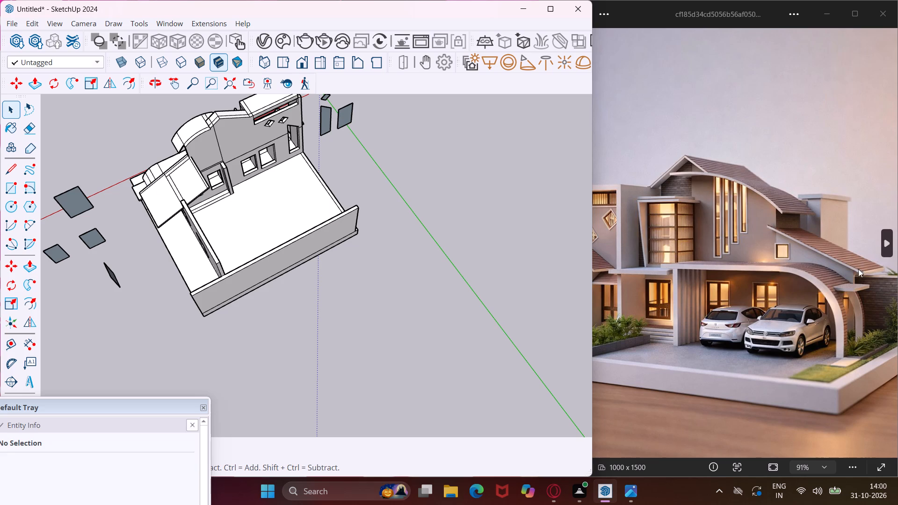
scroll(847, 277, "up", 6)
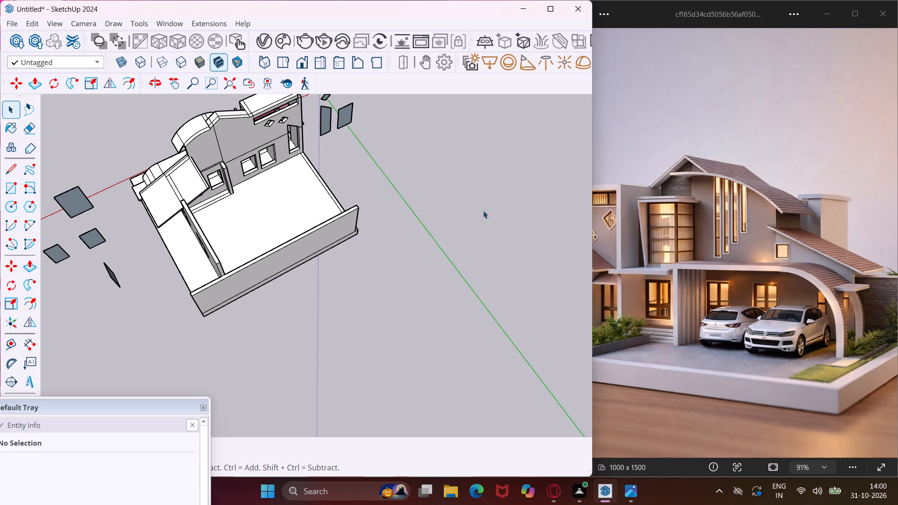
scroll(181, 192, "up", 5)
middle_click_drag(181, 192, 243, 142)
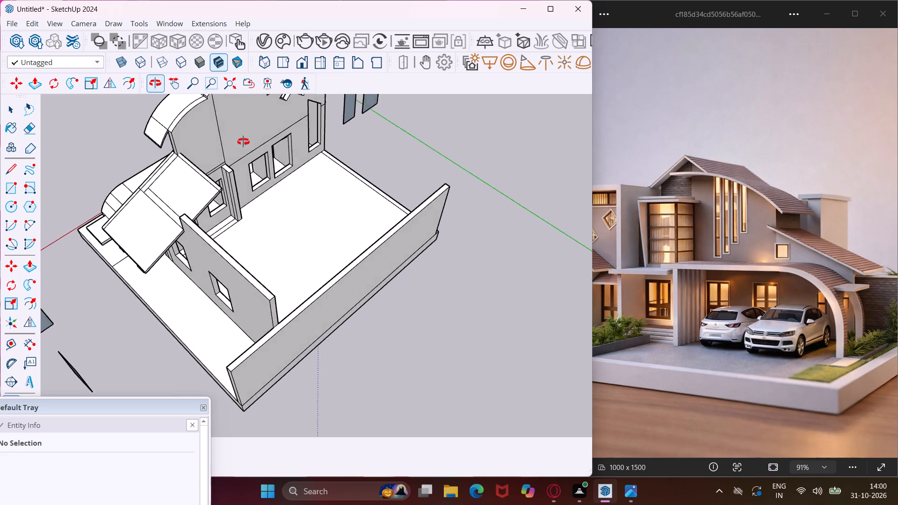
middle_click_drag(243, 142, 291, 90)
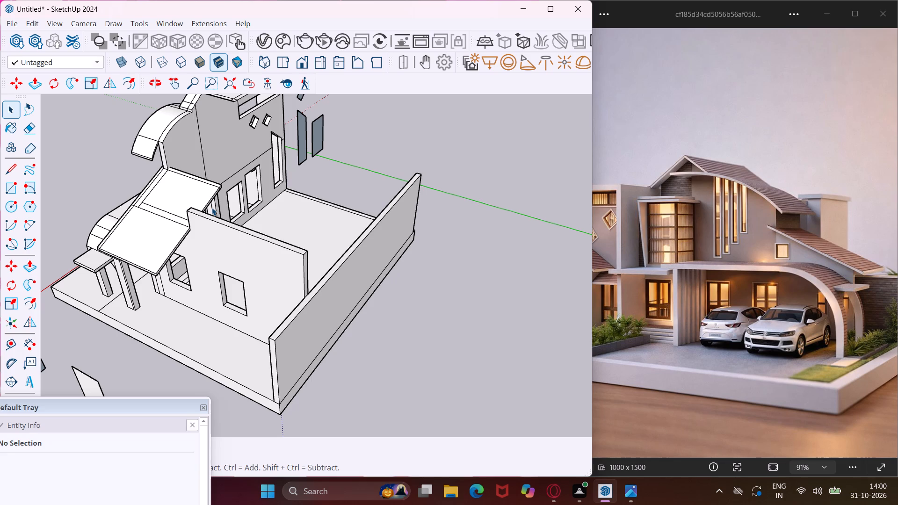
middle_click_drag(212, 208, 0, 253)
scroll(219, 194, "up", 4)
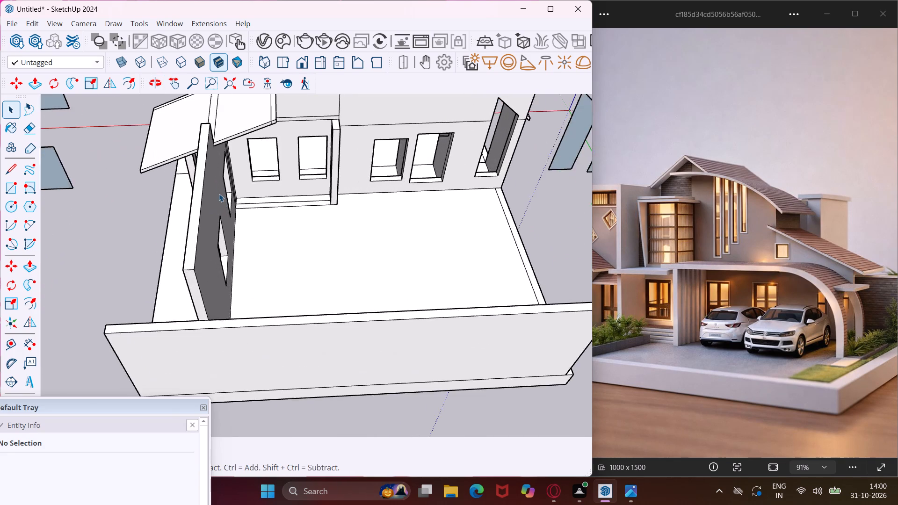
scroll(219, 193, "down", 7)
middle_click_drag(219, 191, 165, 145)
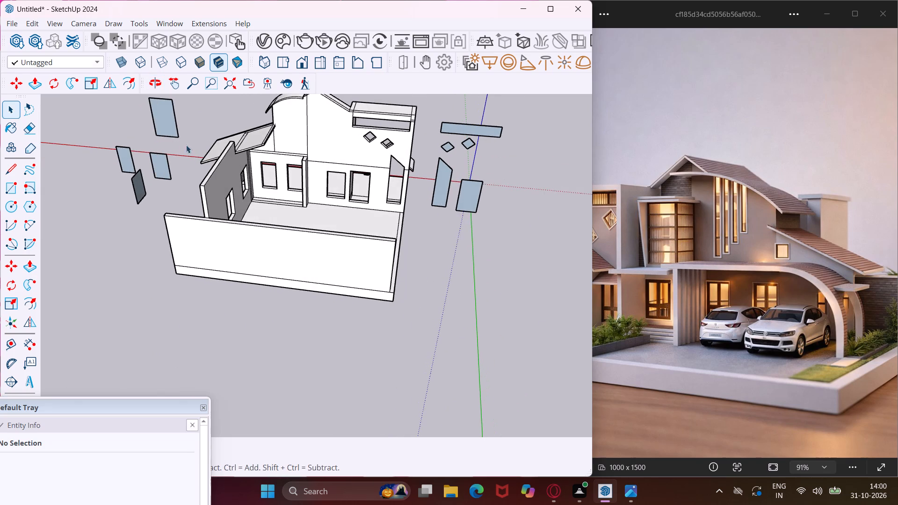
scroll(226, 143, "up", 8)
middle_click_drag(227, 148, 232, 172)
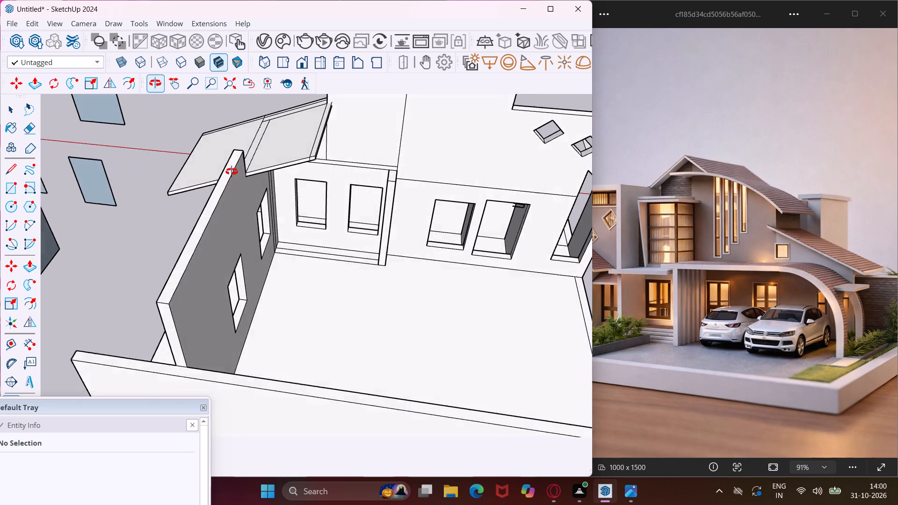
middle_click_drag(232, 172, 226, 222)
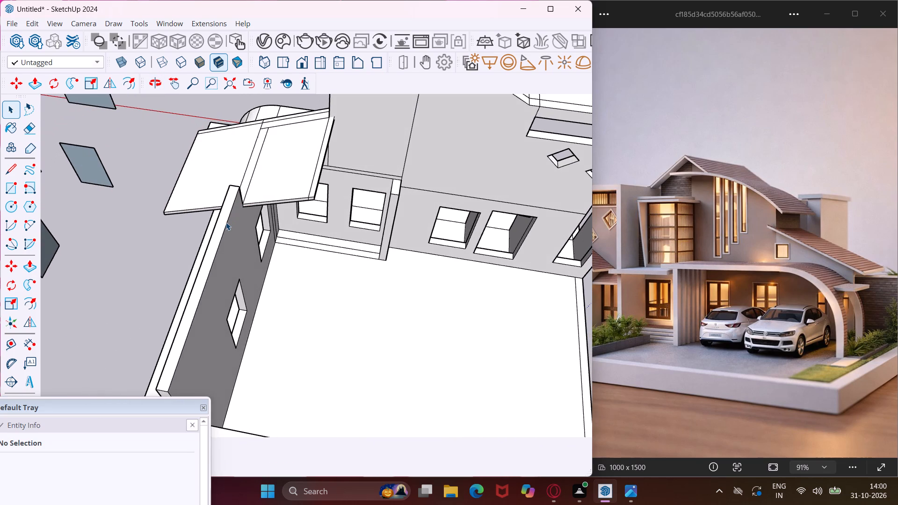
scroll(226, 222, "down", 2)
middle_click_drag(224, 242, 199, 201)
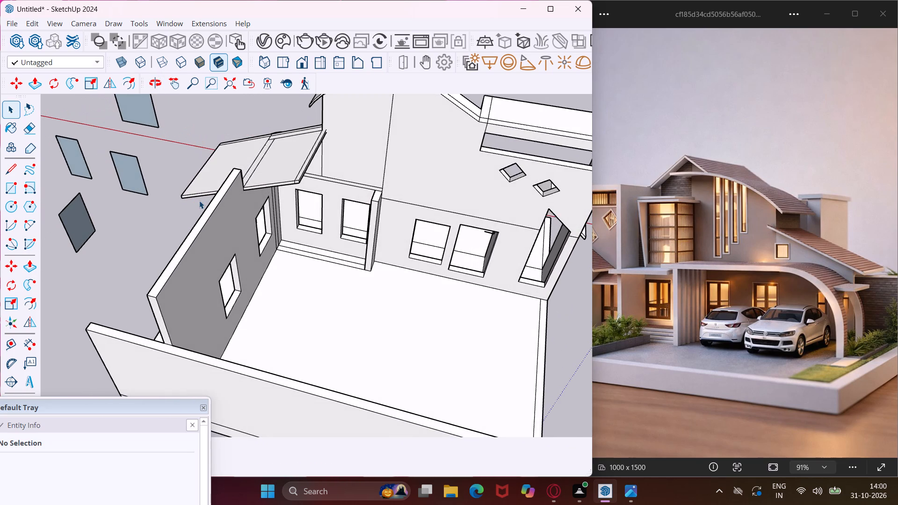
Push/Pull the side wall's top face down to the level of the sloping slab's edge beside it.
scroll(168, 272, "up", 4)
middle_click_drag(168, 272, 345, 241)
scroll(402, 228, "up", 5)
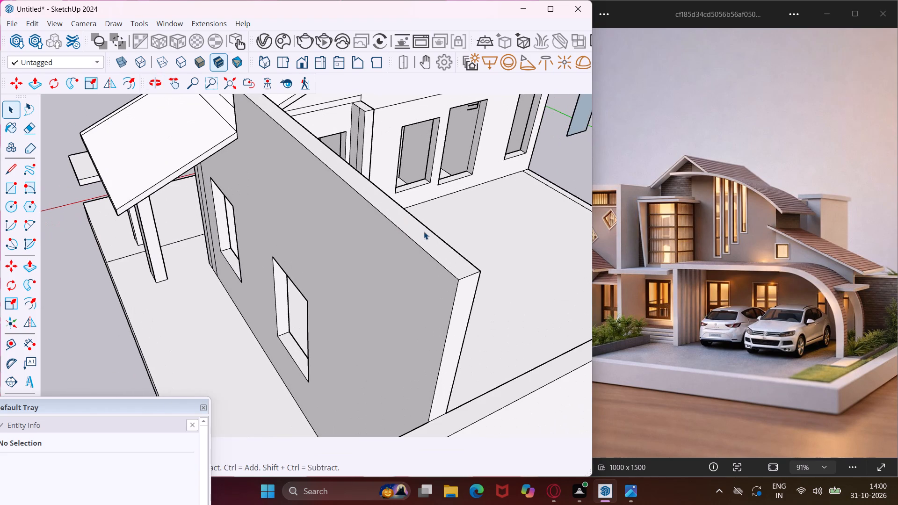
left_click(424, 231)
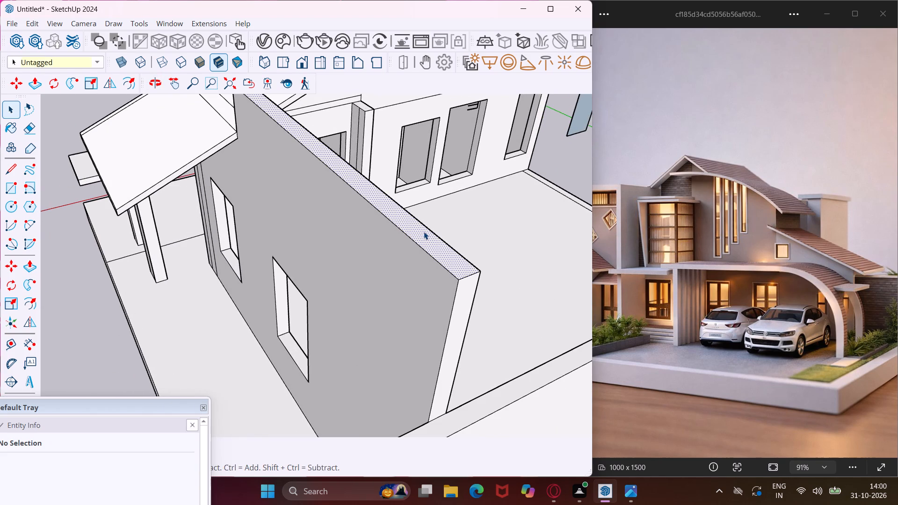
key("p")
left_click(424, 231)
middle_click_drag(215, 138, 233, 152)
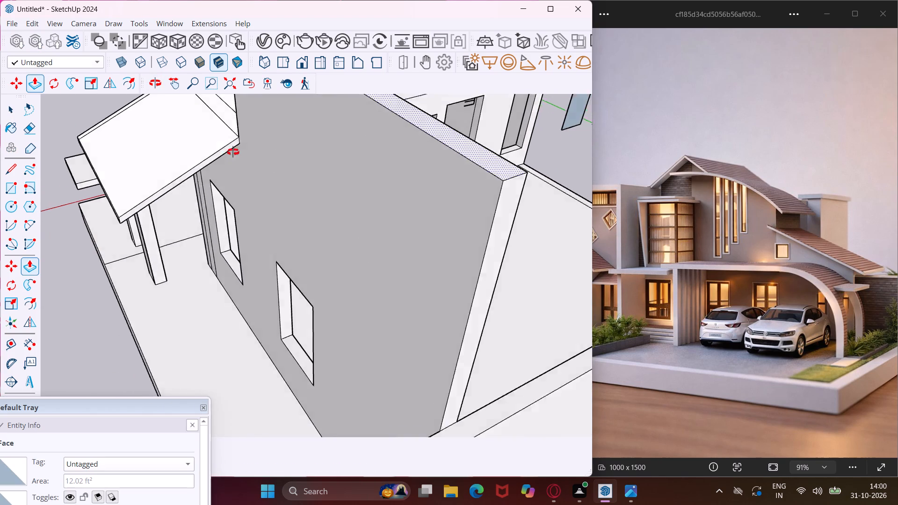
middle_click_drag(233, 152, 257, 181)
left_click(244, 202)
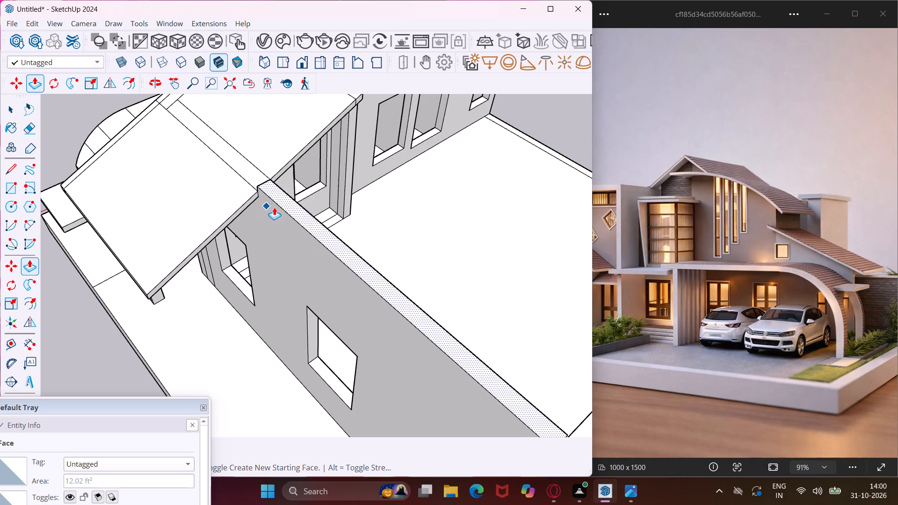
key("Escape")
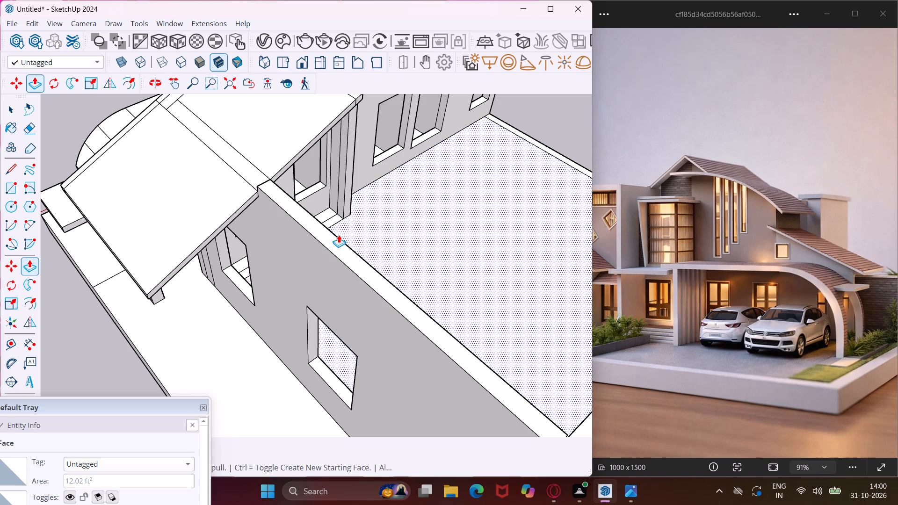
Push/Pull the side wall's top face slightly downward as a new starting face, marking a narrow band along the wall's upper edge.
middle_click_drag(354, 245, 178, 208)
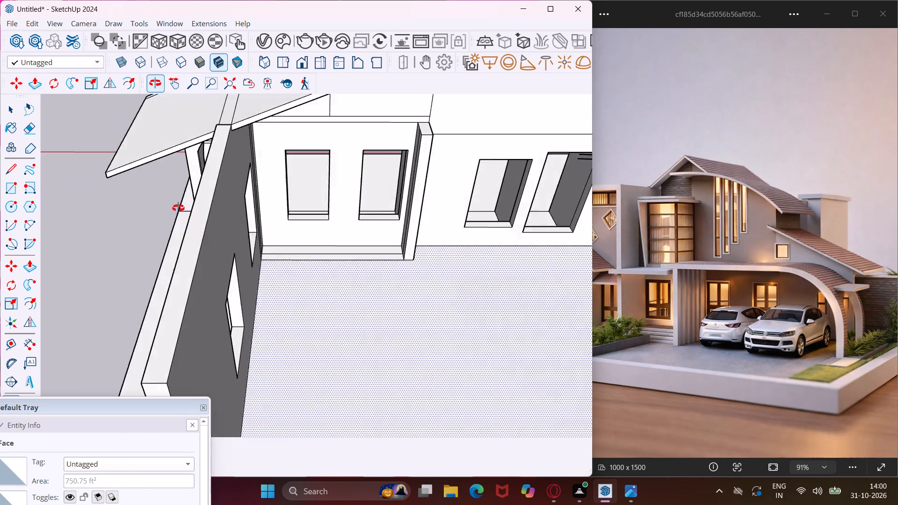
middle_click_drag(178, 208, 121, 190)
middle_click_drag(118, 169, 164, 172)
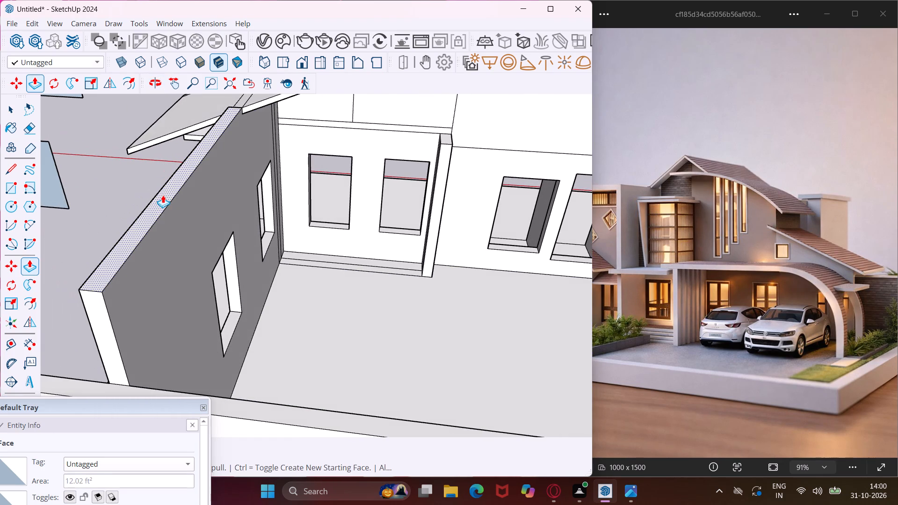
left_click(161, 199)
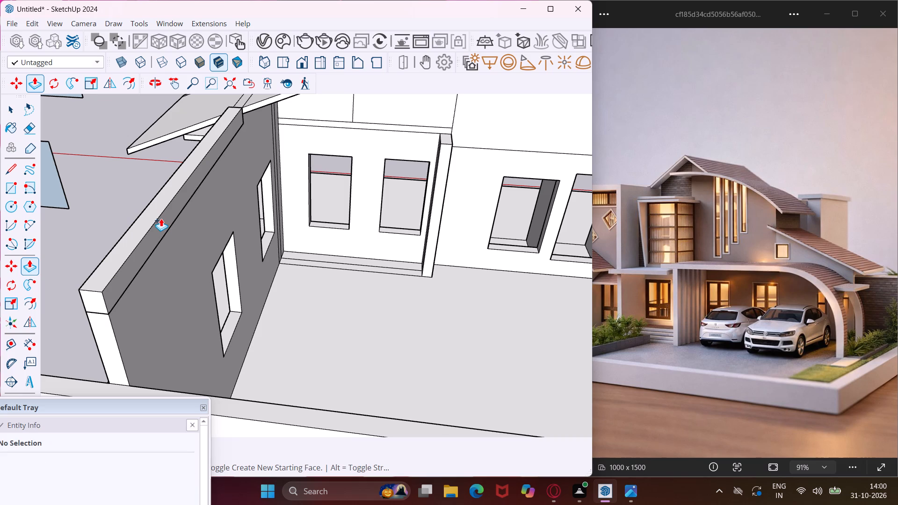
left_click(161, 218)
Push/Pull the inner face of the side wall's top band over the courtyard to the sloping slab's upper corner, forming a flat slab.
scroll(132, 228, "down", 5)
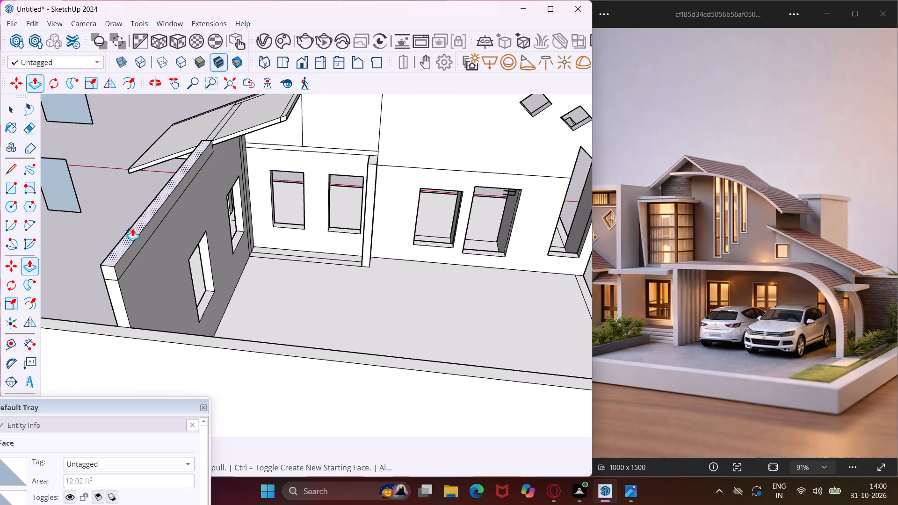
scroll(133, 231, "up", 2)
scroll(133, 231, "down", 4)
middle_click_drag(133, 231, 107, 227)
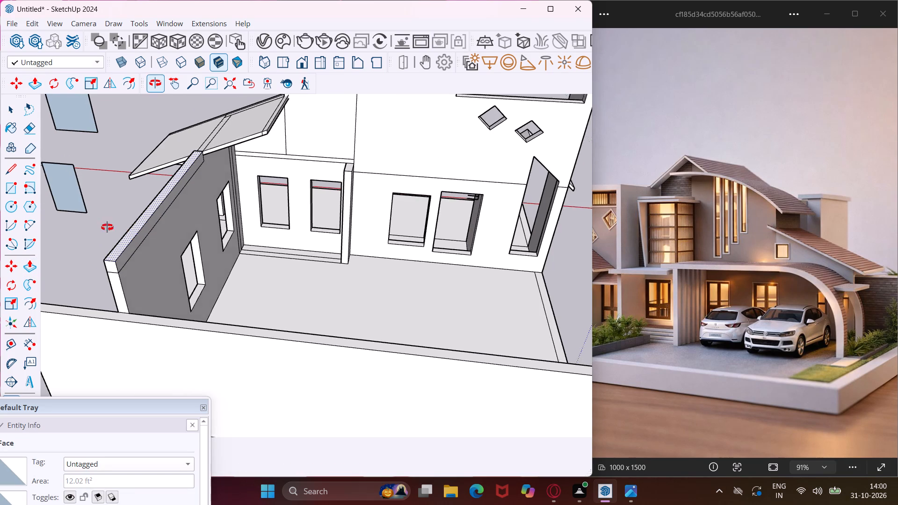
middle_click_drag(107, 227, 72, 222)
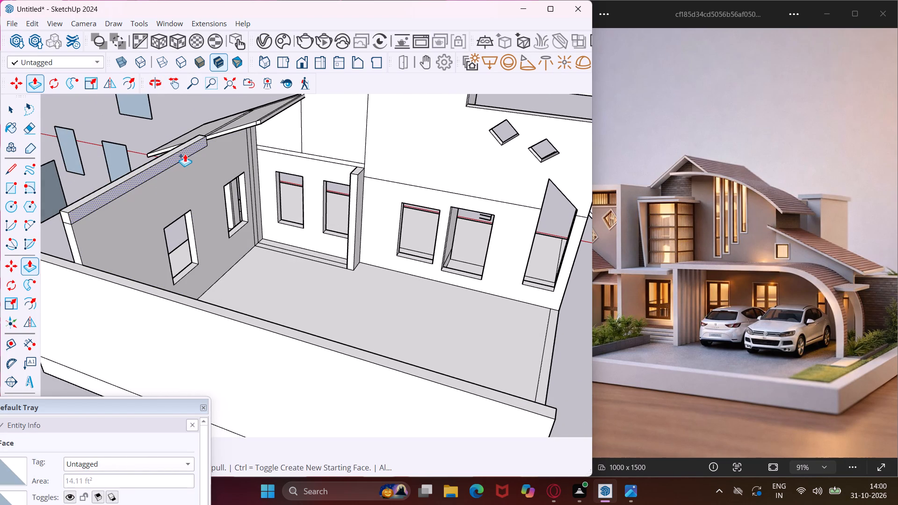
scroll(185, 153, "up", 3)
left_click(185, 152)
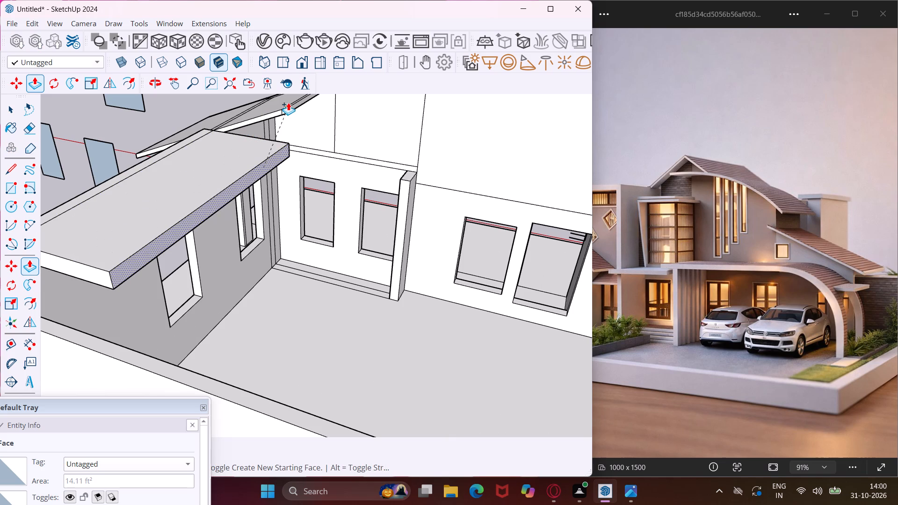
left_click(290, 105)
middle_click_drag(279, 129, 339, 130)
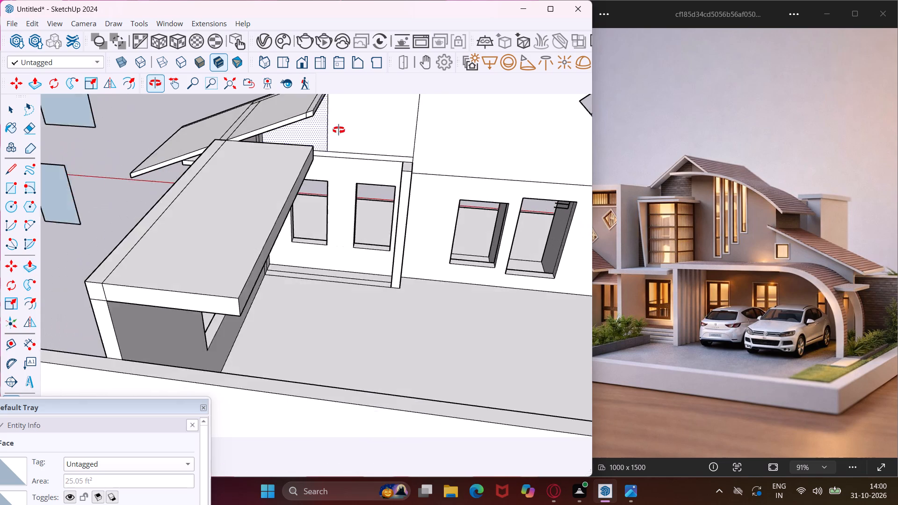
middle_click_drag(339, 130, 364, 130)
scroll(282, 158, "down", 4)
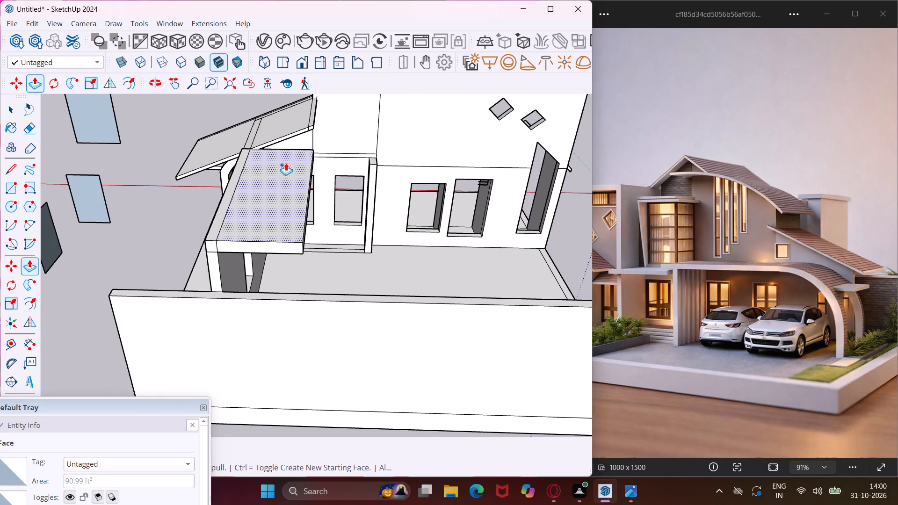
middle_click_drag(286, 163, 256, 148)
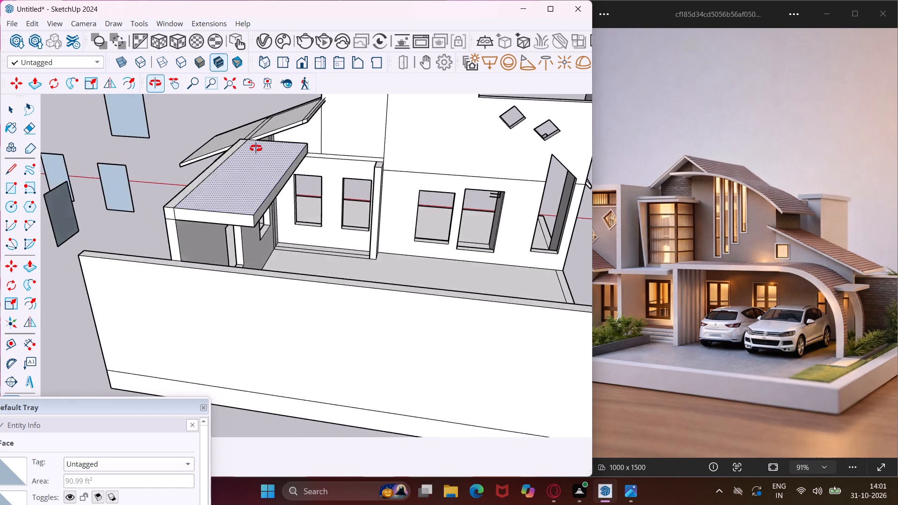
middle_click_drag(256, 148, 315, 157)
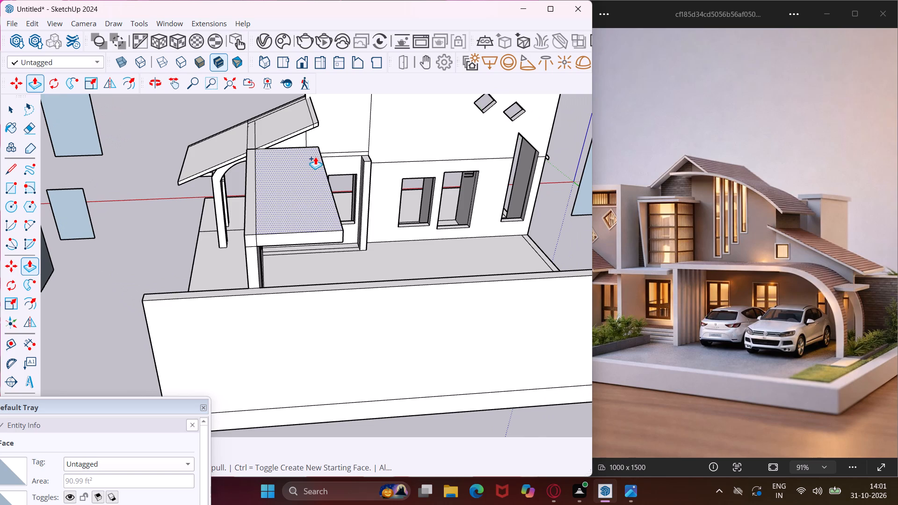
key("Escape")
key("space")
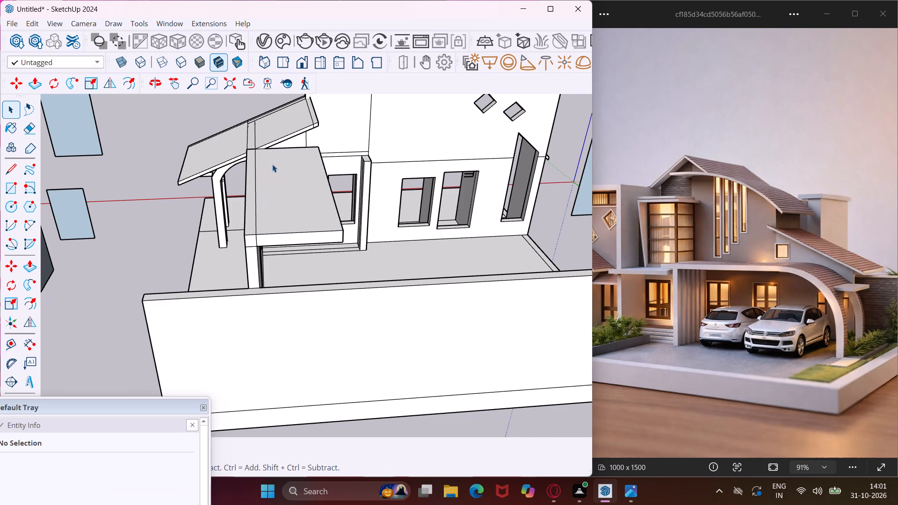
Draw a line along the sloping slab's edge across the flat slab's end face, separating the small triangle above the slope.
scroll(317, 121, "up", 3)
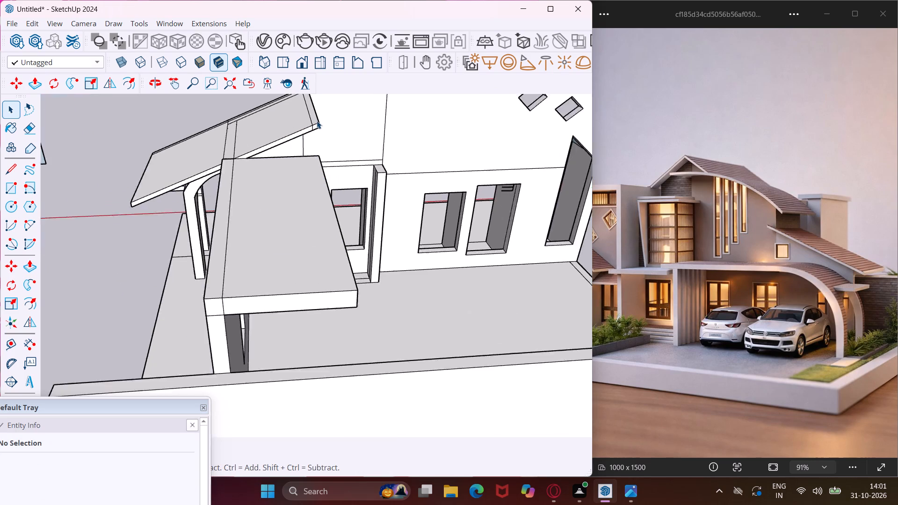
scroll(317, 121, "up", 7)
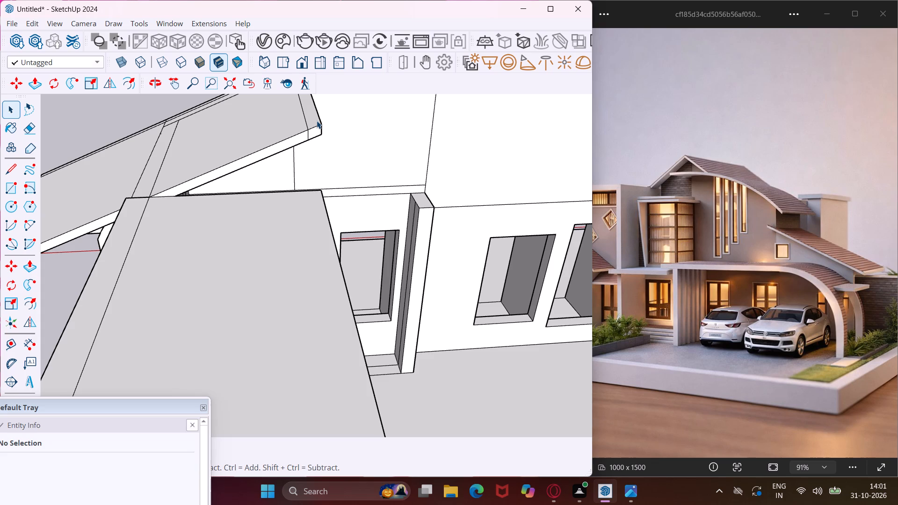
middle_click_drag(267, 159, 413, 163)
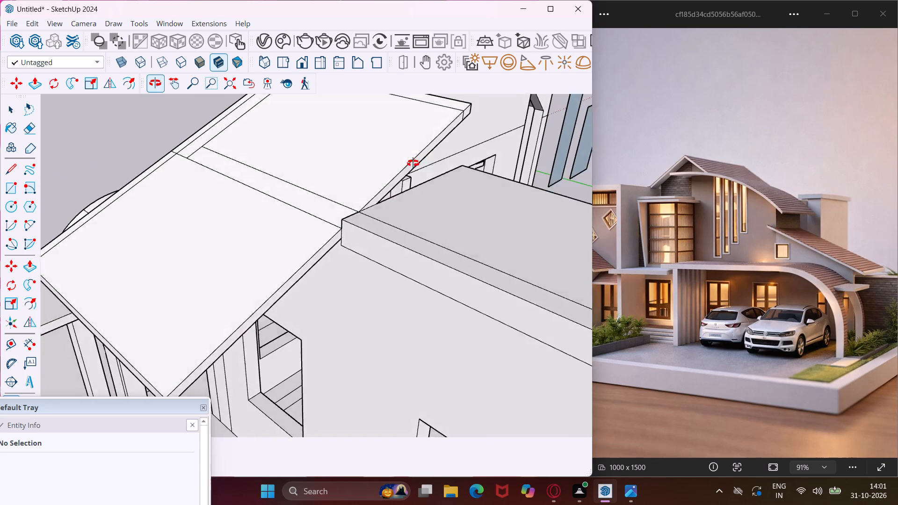
middle_click_drag(413, 163, 585, 215)
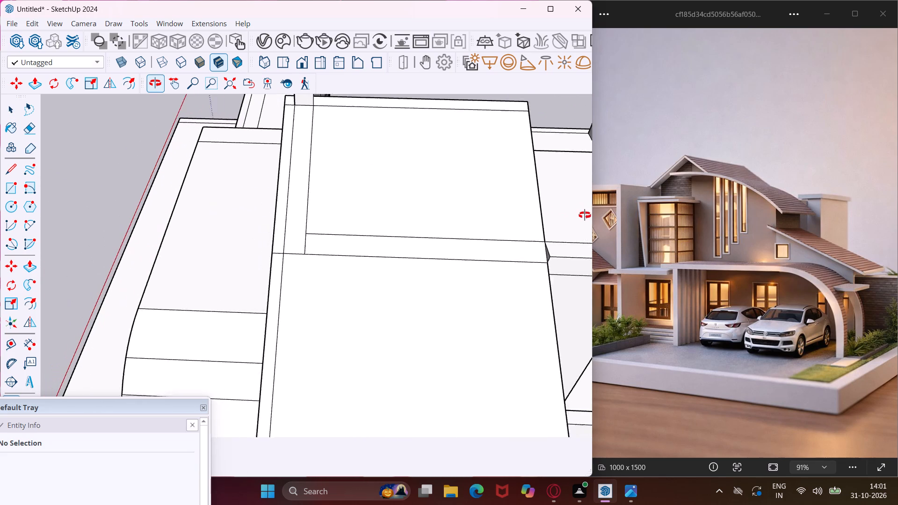
middle_click_drag(585, 215, 429, 206)
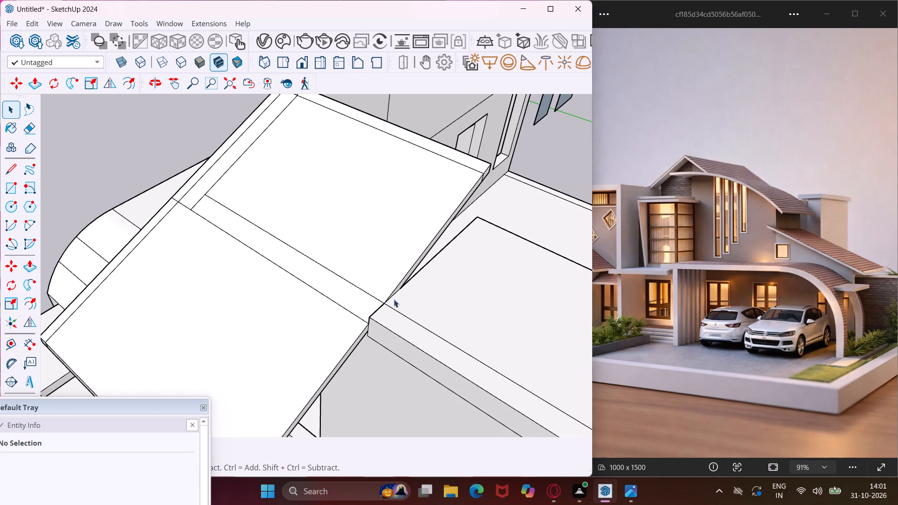
scroll(384, 310, "up", 3)
middle_click_drag(384, 310, 449, 226)
scroll(404, 289, "up", 1)
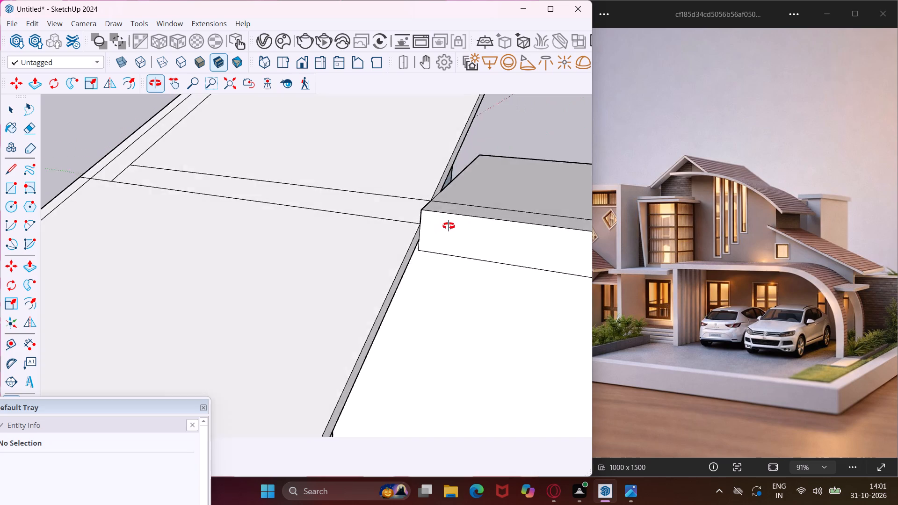
middle_click_drag(449, 226, 796, 270)
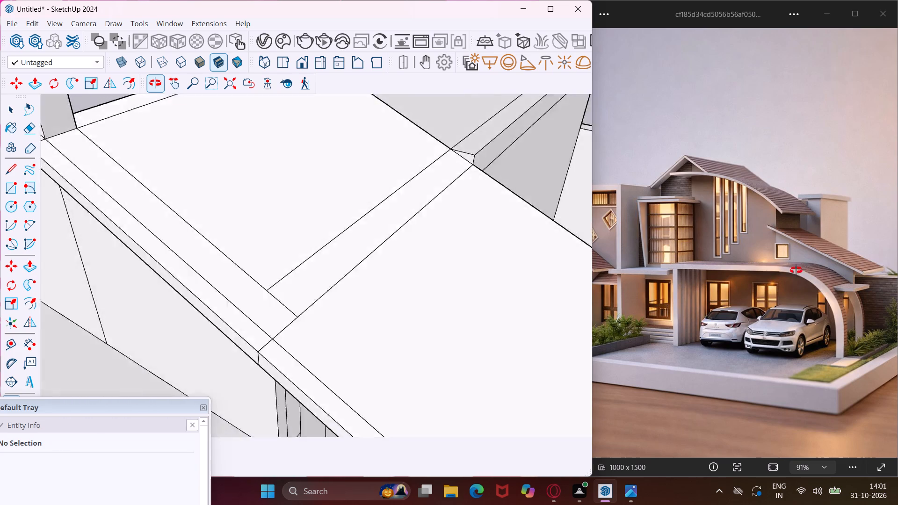
middle_click_drag(796, 270, 868, 252)
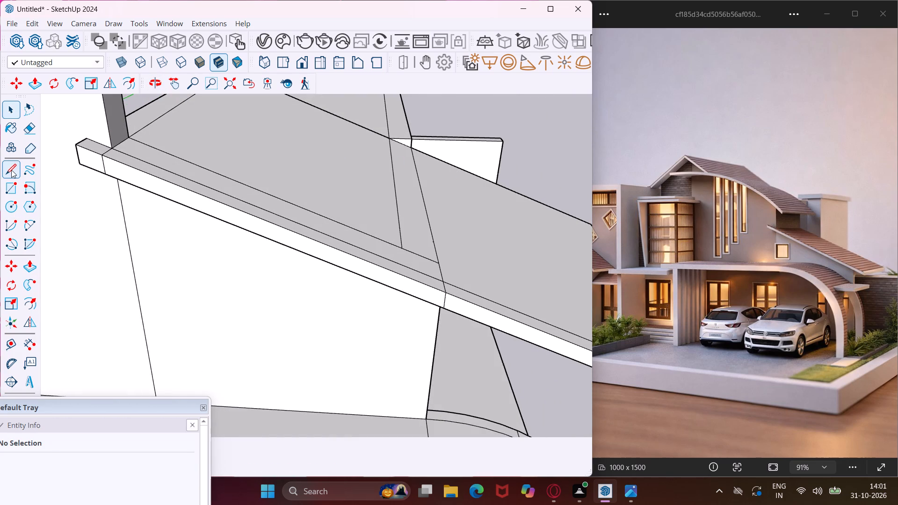
left_click(11, 170)
scroll(394, 147, "up", 4)
left_click(389, 133)
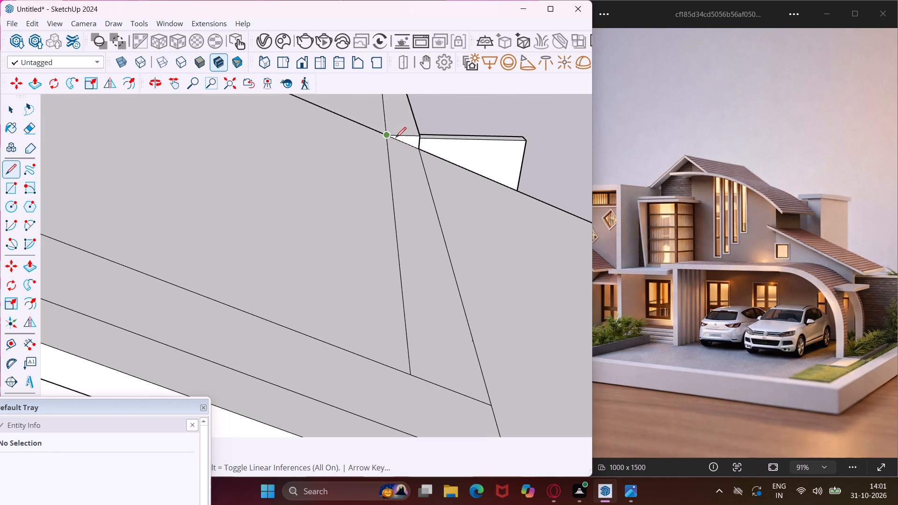
left_click(421, 148)
key("Escape")
key("space")
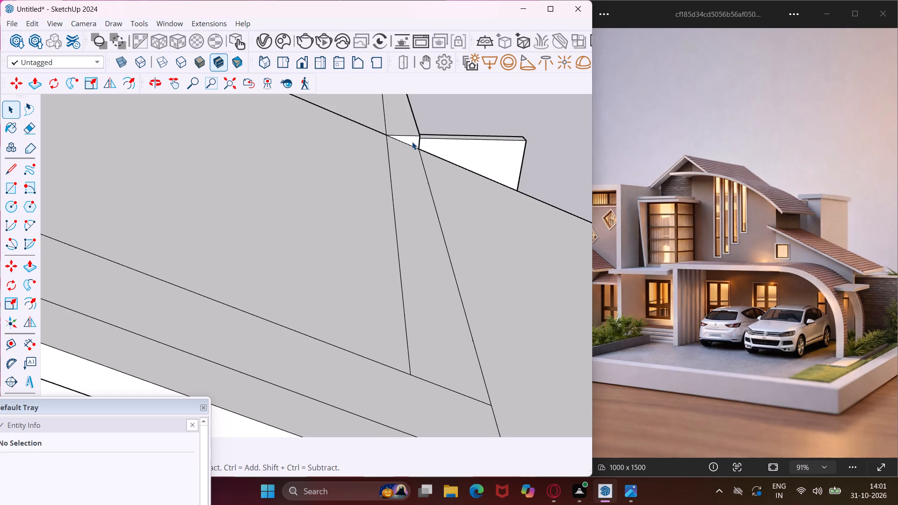
Push/Pull the small triangular face about 16 ft along the flat slab's full length to bevel its outer top edge.
scroll(412, 142, "up", 5)
left_click(412, 142)
key("p")
left_click(412, 142)
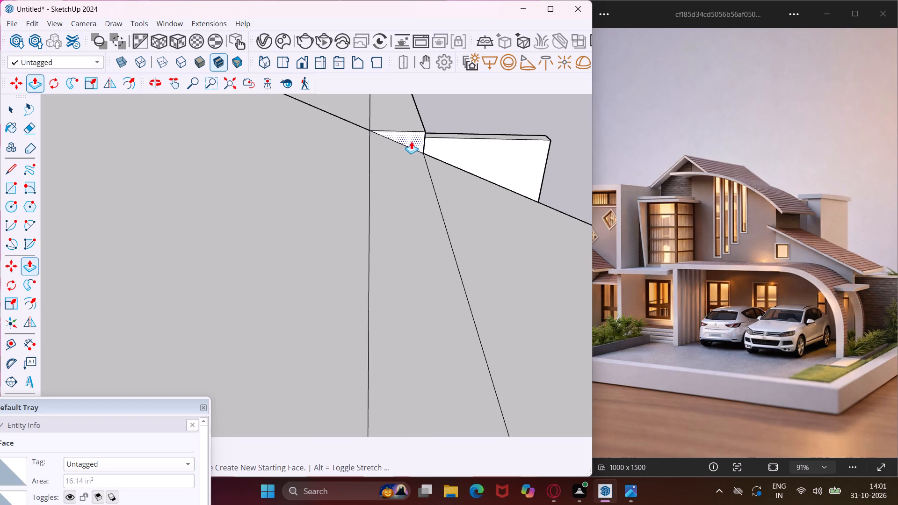
middle_click_drag(413, 136, 179, 194)
scroll(176, 194, "down", 9)
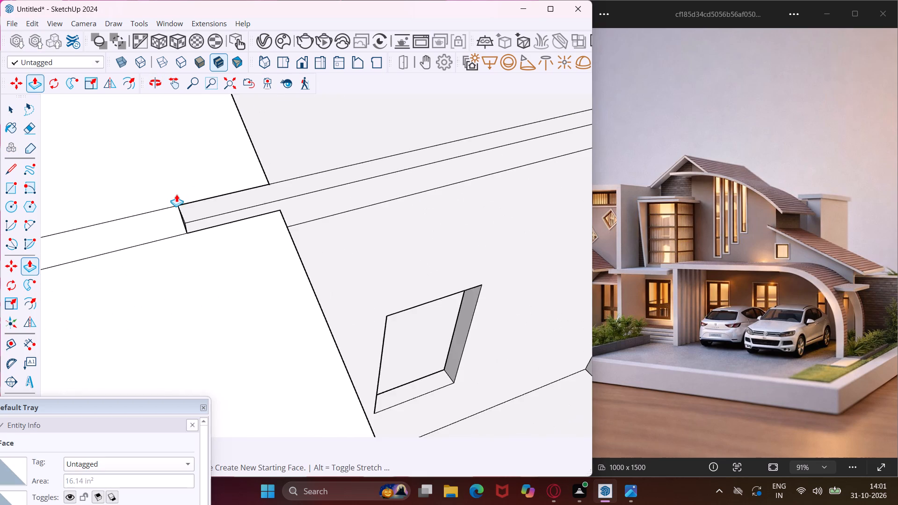
scroll(176, 194, "down", 6)
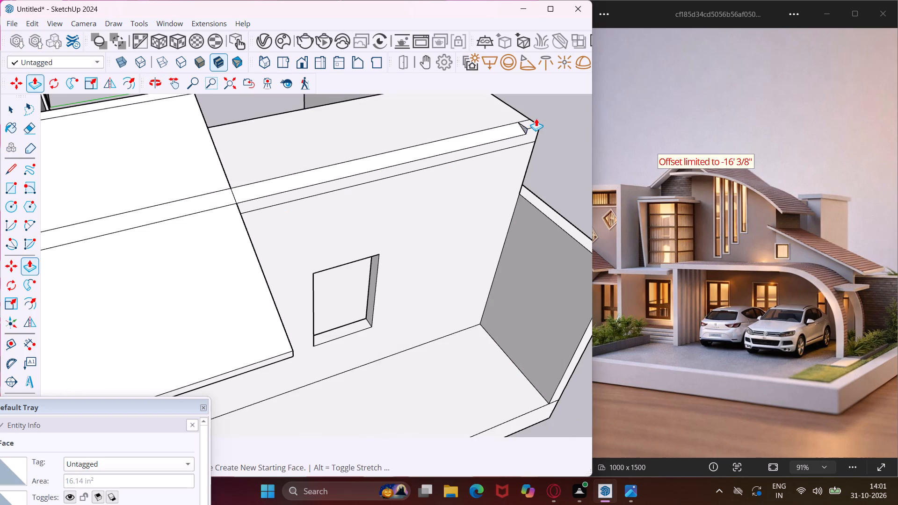
scroll(538, 118, "up", 3)
left_click(538, 126)
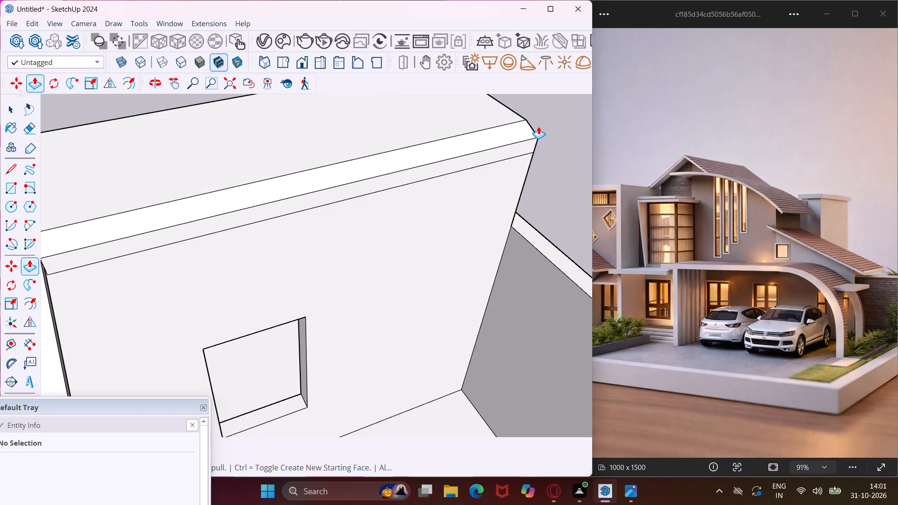
key("Escape")
key("space")
Draw a line up the gable wall from the sloping slab's upper corner to the underside of the curved roof.
scroll(335, 182, "down", 7)
middle_click_drag(328, 192, 466, 233)
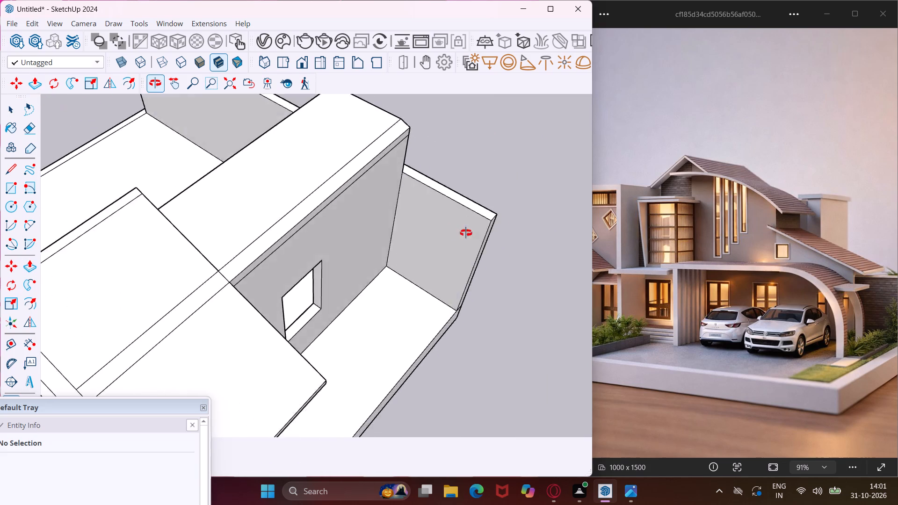
middle_click_drag(466, 233, 522, 221)
scroll(387, 212, "down", 5)
middle_click_drag(342, 202, 218, 234)
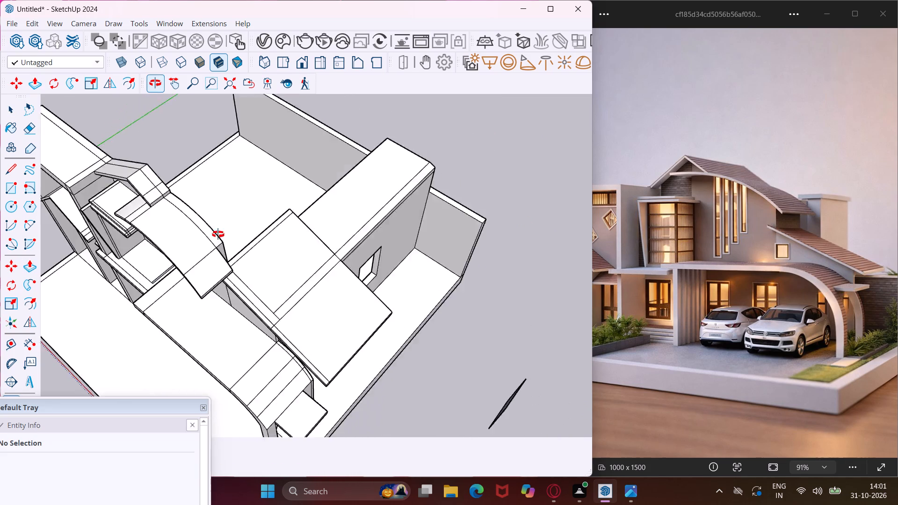
middle_click_drag(218, 234, 51, 268)
middle_click_drag(409, 222, 290, 226)
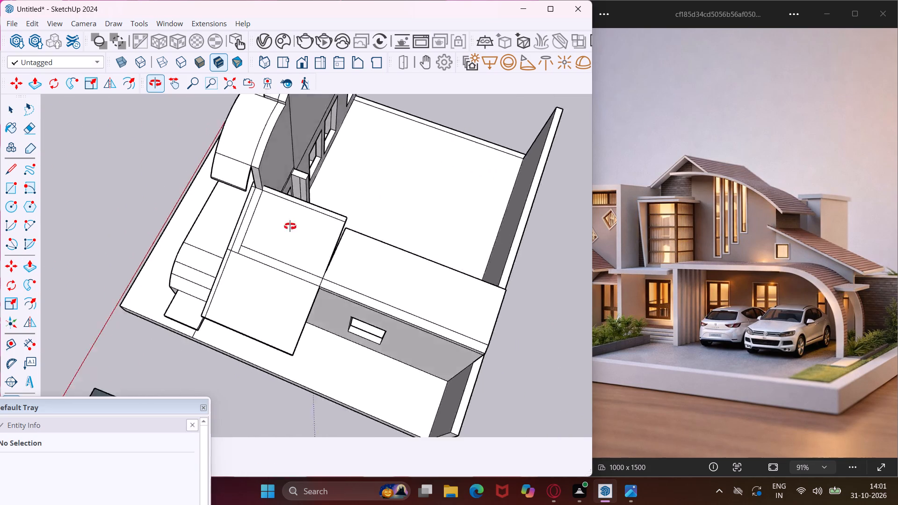
middle_click_drag(290, 226, 184, 222)
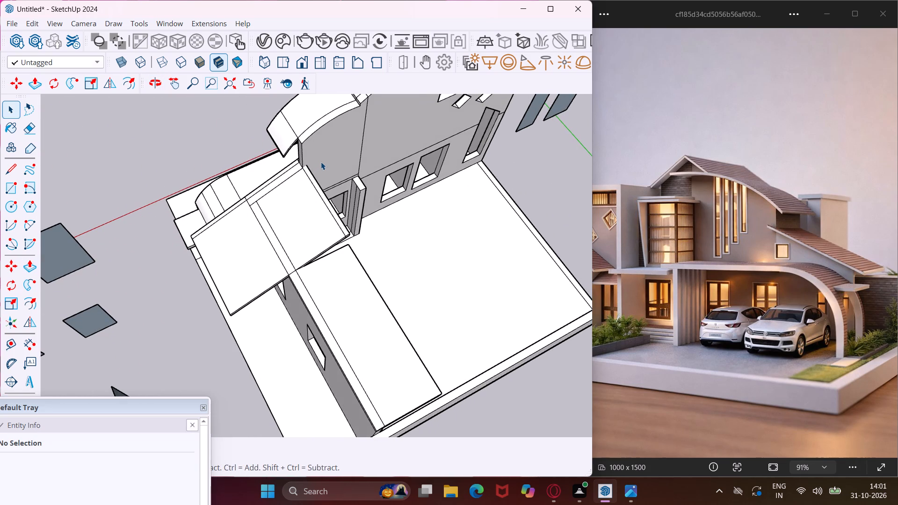
scroll(321, 162, "up", 2)
middle_click_drag(321, 162, 283, 150)
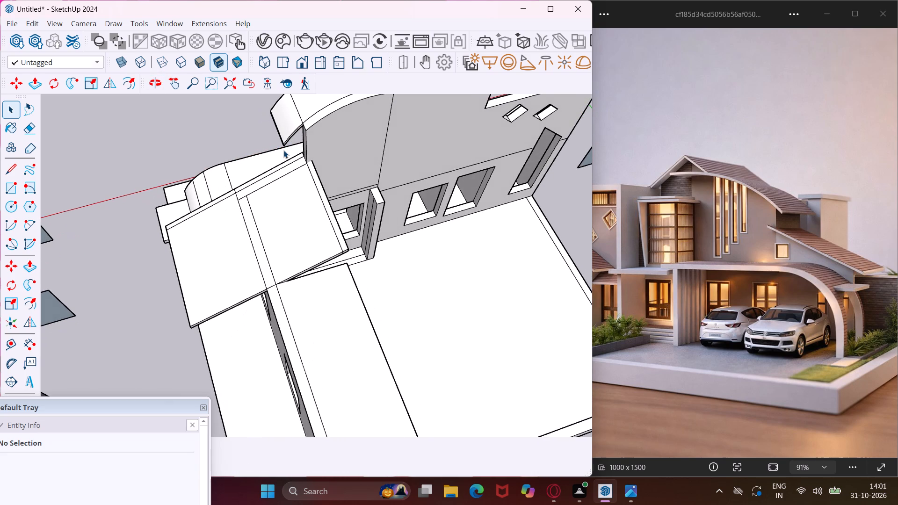
left_click(14, 162)
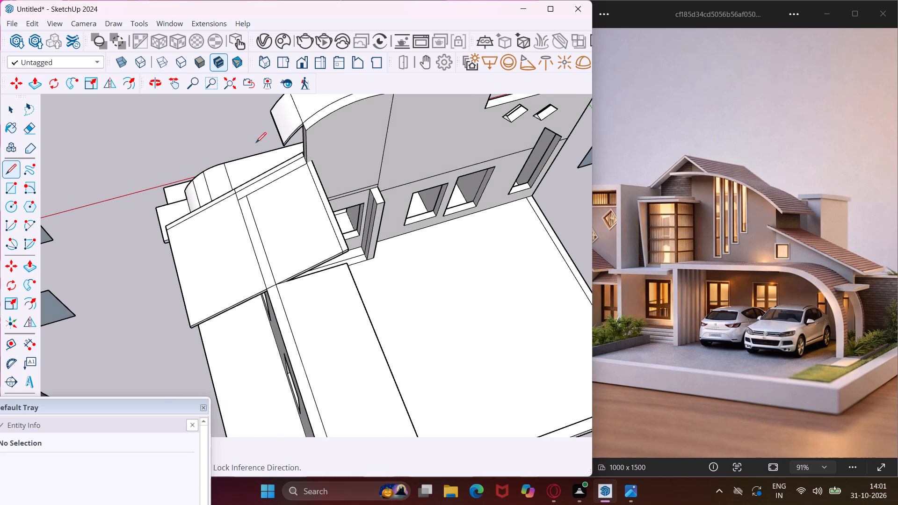
scroll(327, 137, "up", 4)
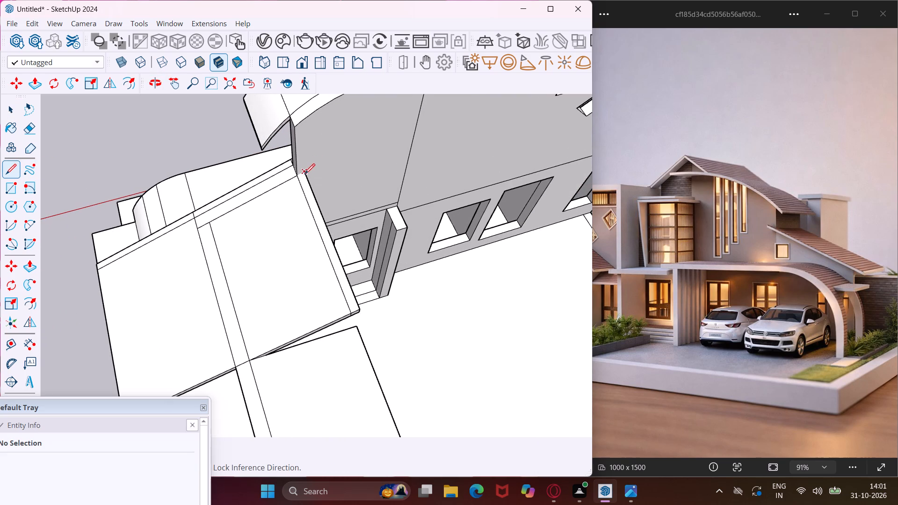
scroll(308, 173, "up", 4)
left_click(303, 172)
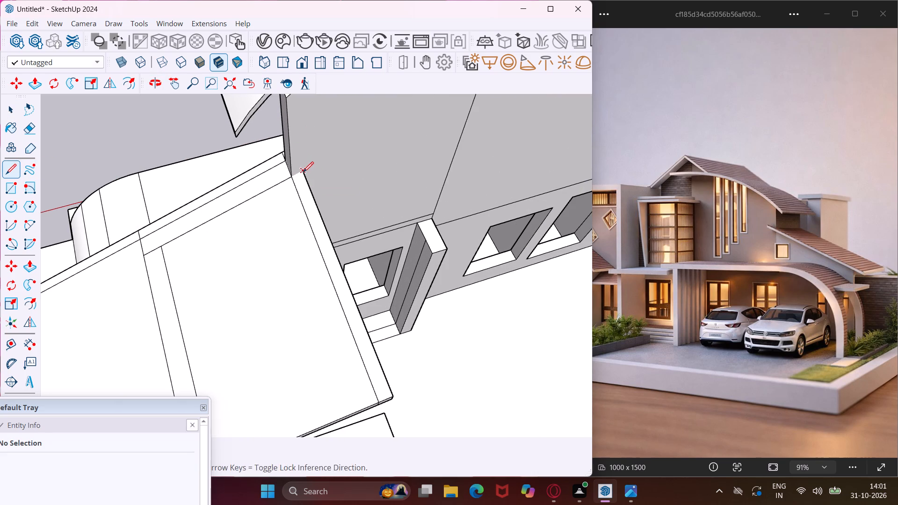
scroll(301, 139, "down", 5)
left_click(298, 108)
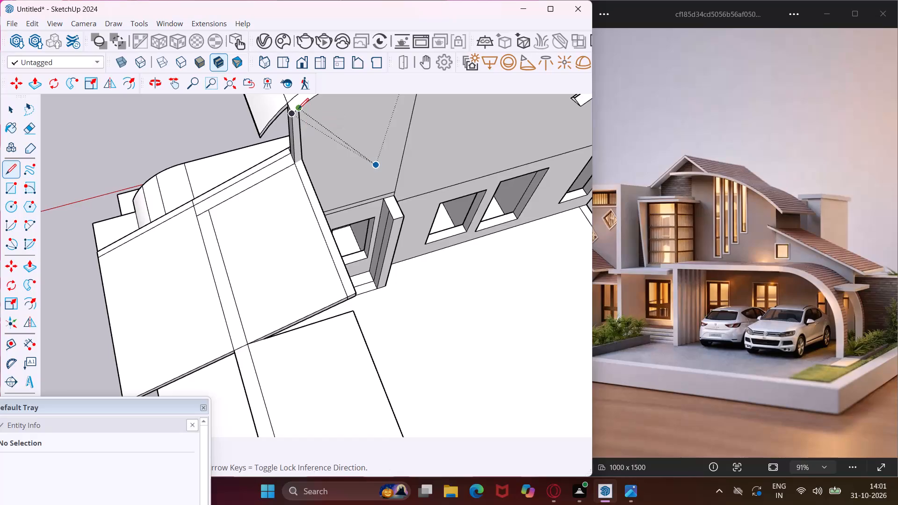
key("Escape")
key("space")
Select the gable wall face and examine where the new line meets the curved roof and the sloping slab.
scroll(296, 125, "up", 4)
left_click(299, 130)
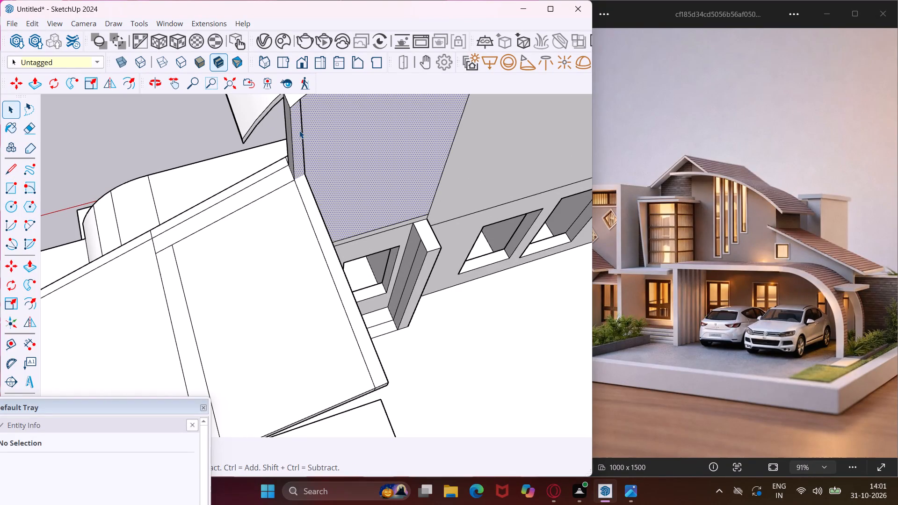
scroll(299, 130, "up", 2)
scroll(299, 132, "down", 4)
middle_click_drag(297, 141, 296, 141)
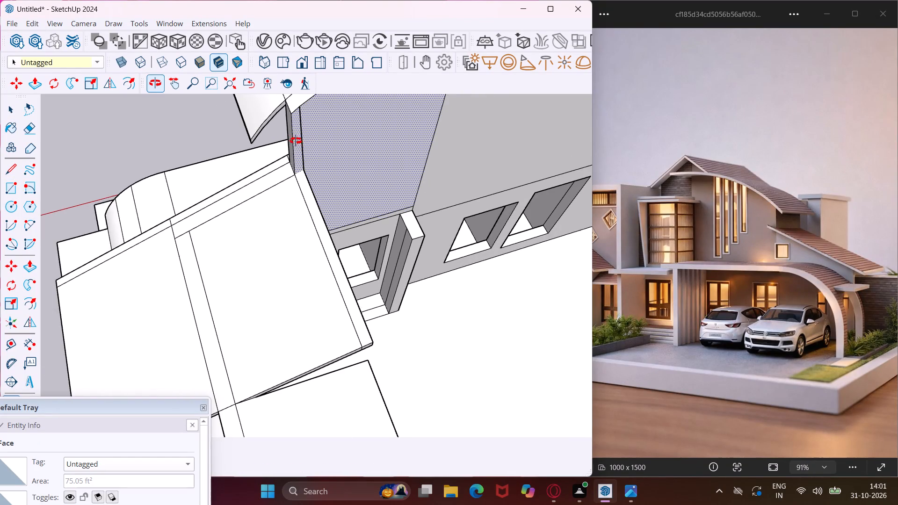
middle_click_drag(296, 141, 217, 138)
scroll(213, 150, "down", 4)
scroll(271, 98, "up", 5)
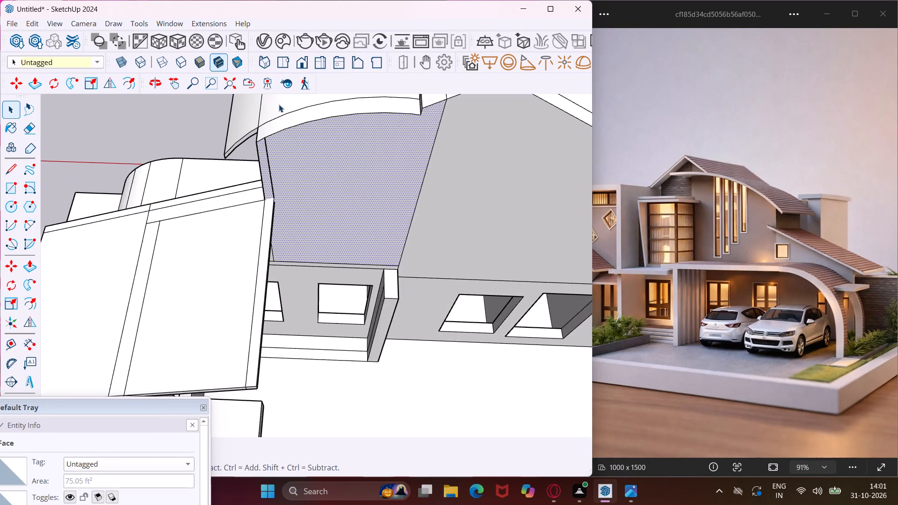
scroll(279, 107, "up", 10)
middle_click_drag(256, 159, 320, 156)
scroll(256, 159, "up", 1)
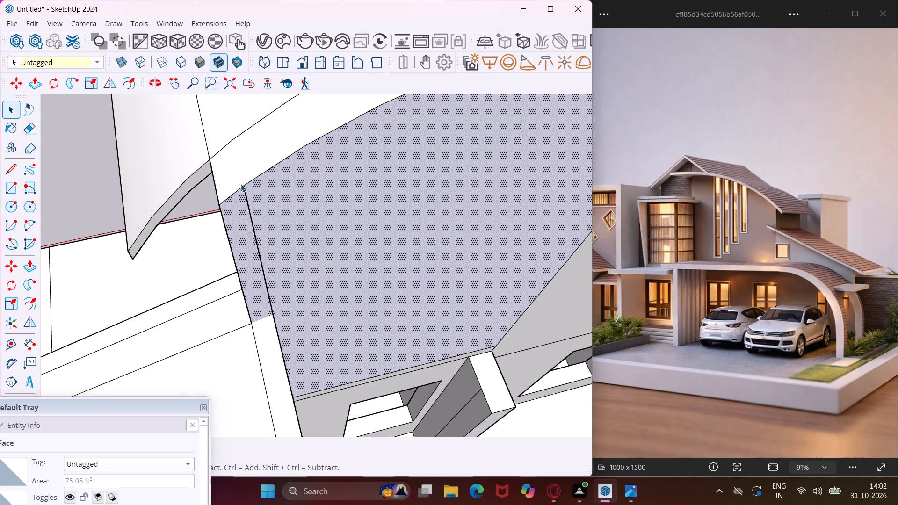
scroll(237, 185, "up", 16)
scroll(267, 177, "up", 11)
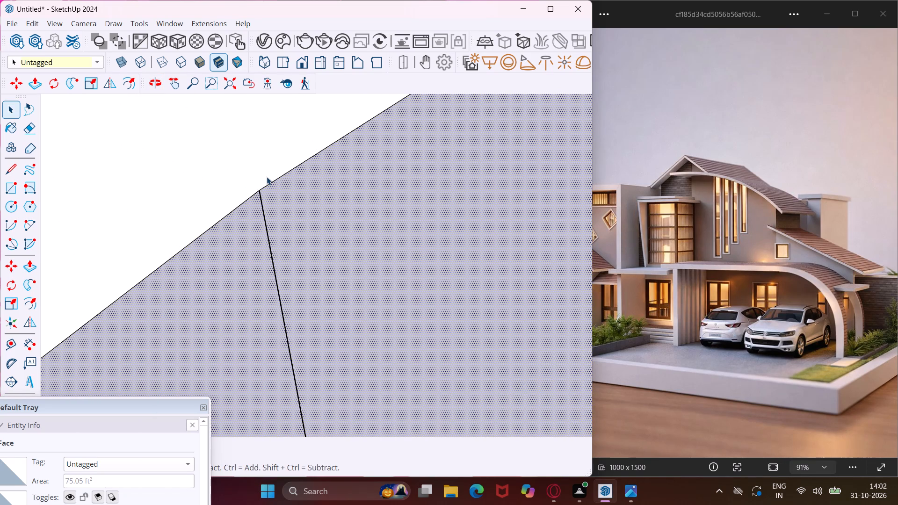
scroll(263, 192, "down", 5)
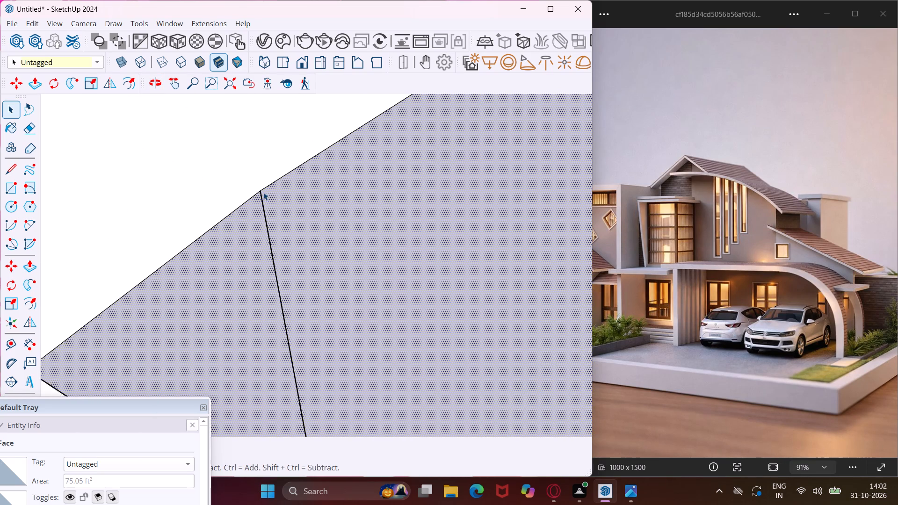
scroll(263, 192, "down", 10)
scroll(262, 255, "down", 3)
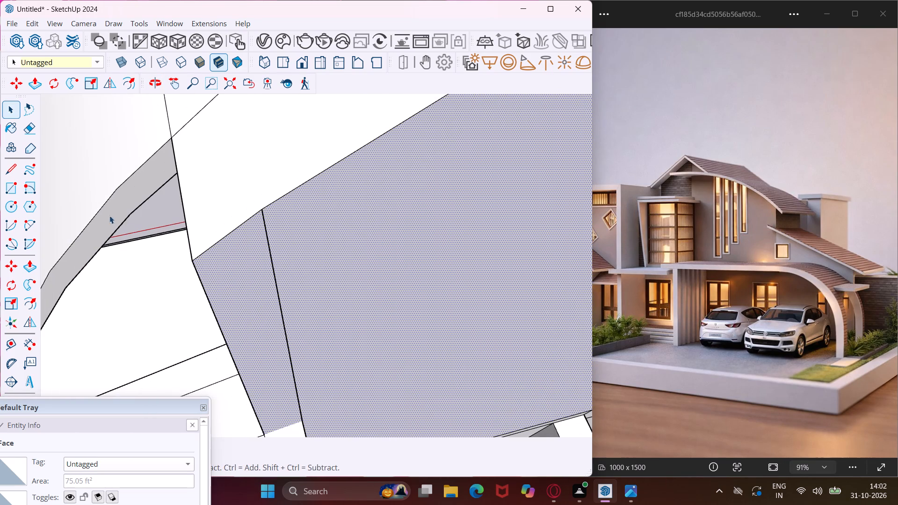
Draw a short line across the bottom of the narrow wall strip along the sloping slab's upper edge, closing it as a separate face.
left_click(12, 172)
scroll(159, 227, "down", 4)
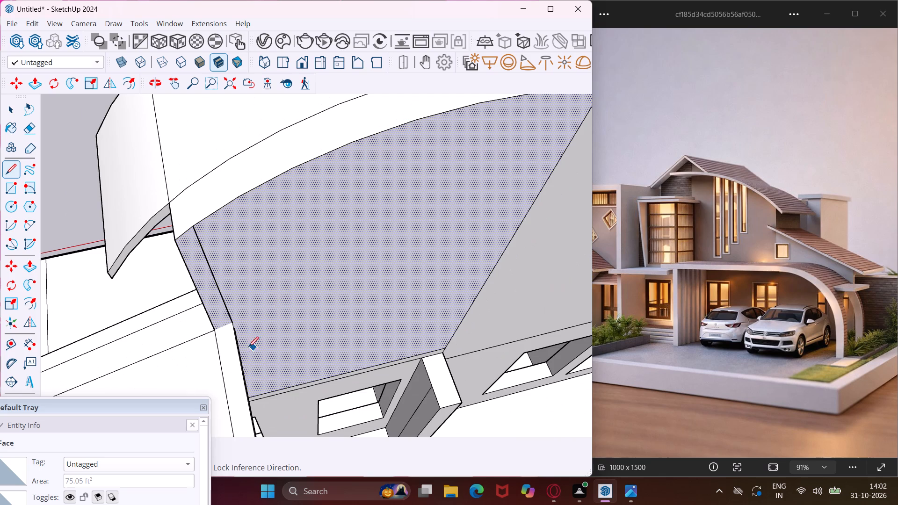
scroll(214, 333, "up", 9)
left_click(214, 328)
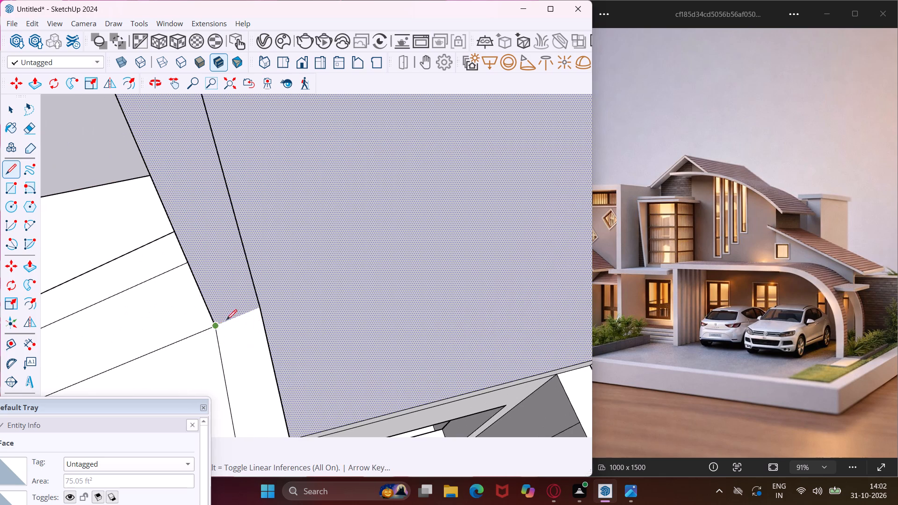
left_click(258, 308)
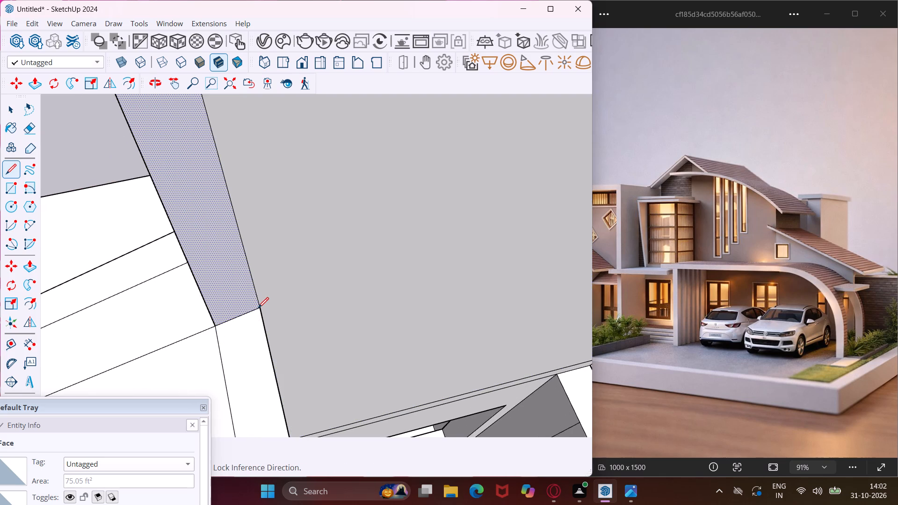
key("Escape")
key("space")
Push/Pull the narrow strip outward to the sloping slab's end face, forming an upright wall along the slab's upper edge.
scroll(230, 250, "down", 2)
scroll(230, 250, "up", 1)
scroll(230, 250, "down", 16)
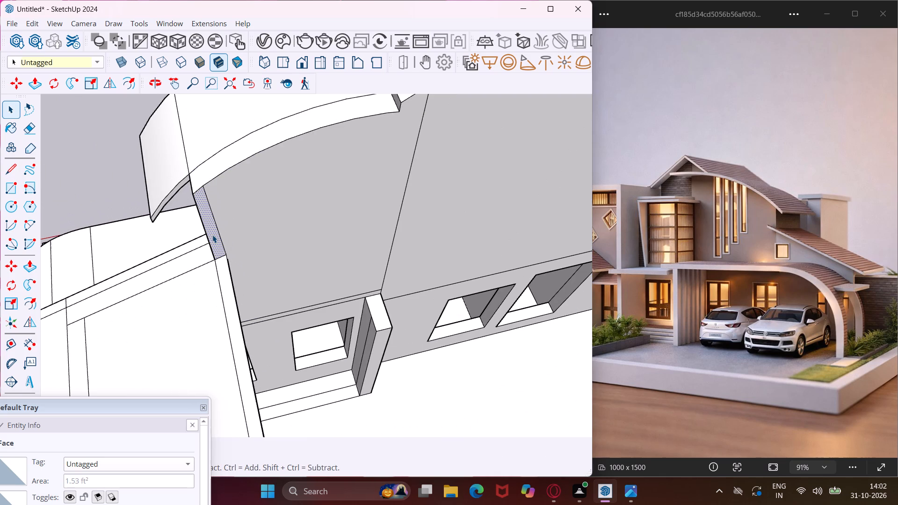
middle_click_drag(211, 231, 212, 179)
scroll(212, 179, "down", 5)
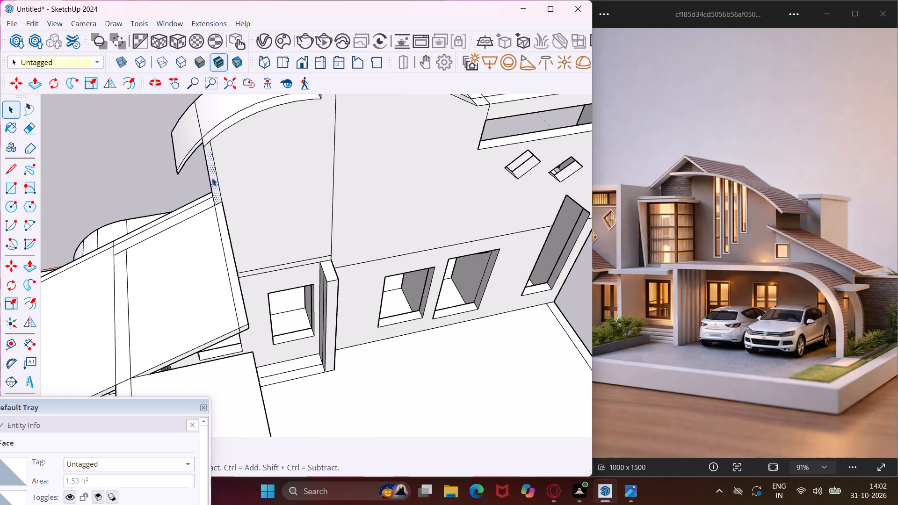
key("p")
left_click(212, 178)
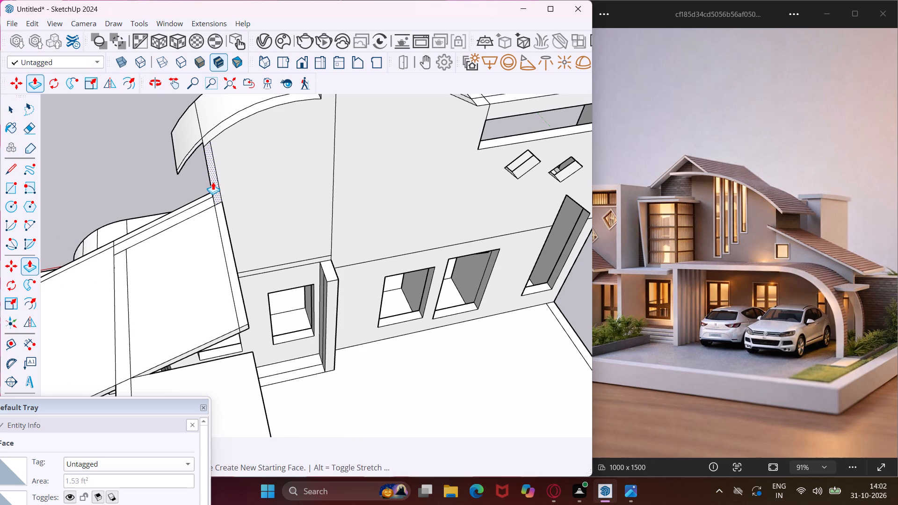
scroll(213, 182, "down", 5)
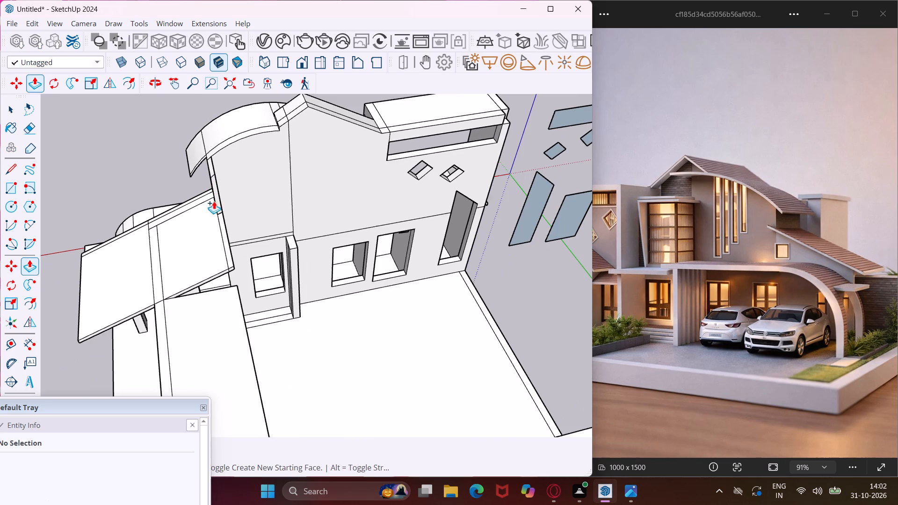
scroll(215, 273, "up", 3)
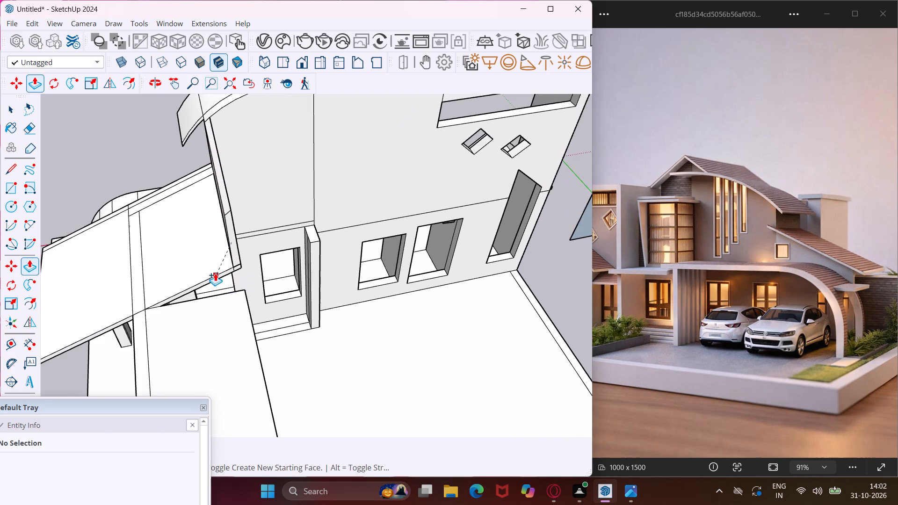
scroll(215, 273, "up", 4)
left_click(215, 282)
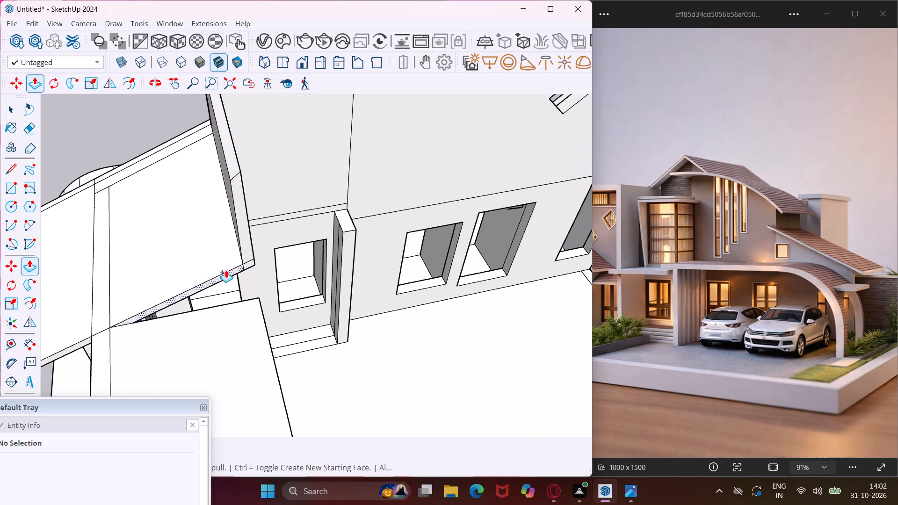
scroll(223, 250, "down", 5)
middle_click_drag(223, 252, 291, 201)
scroll(280, 199, "down", 3)
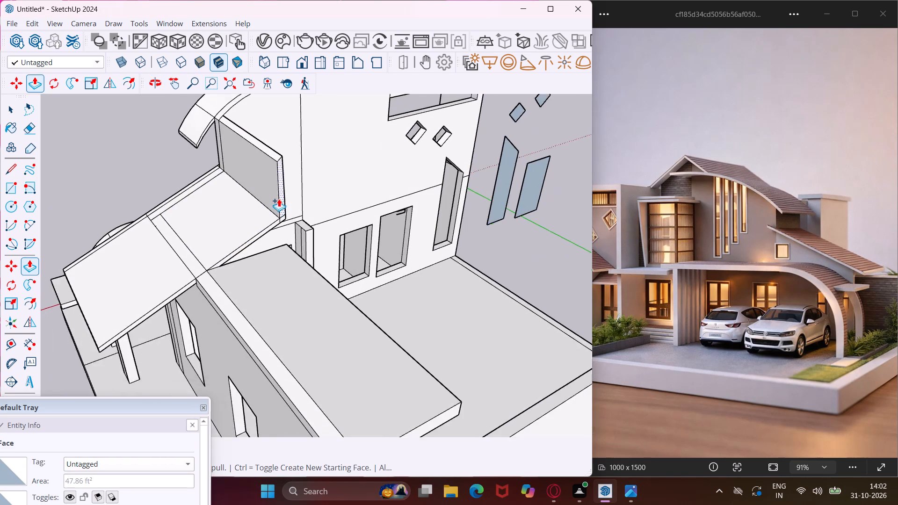
scroll(279, 199, "down", 2)
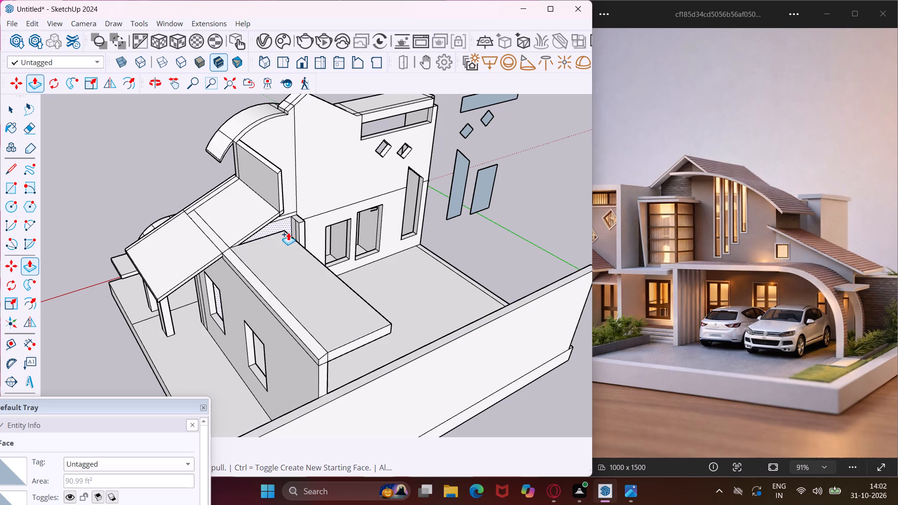
key("Escape")
key("space")
Draw a line along the flat slab's full length on its top face, parallel to and set in from the courtyard edge.
middle_click_drag(288, 232, 274, 239)
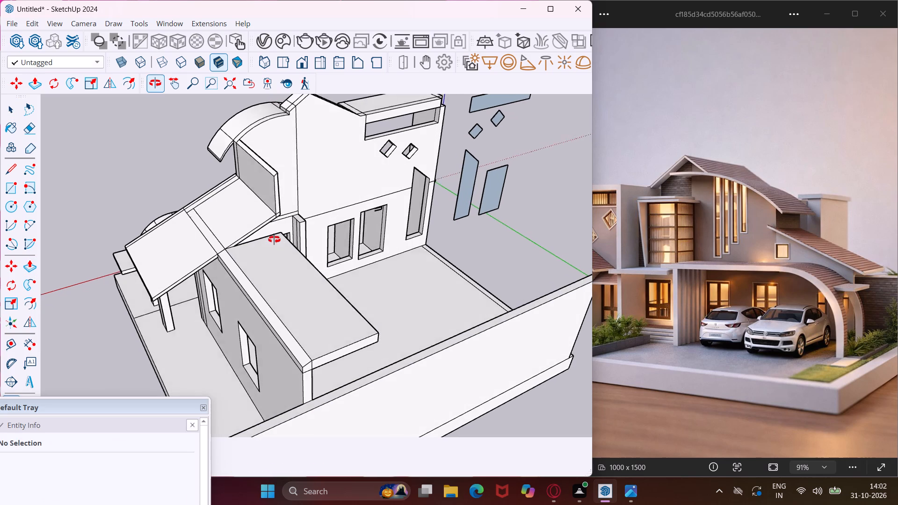
middle_click_drag(274, 239, 267, 248)
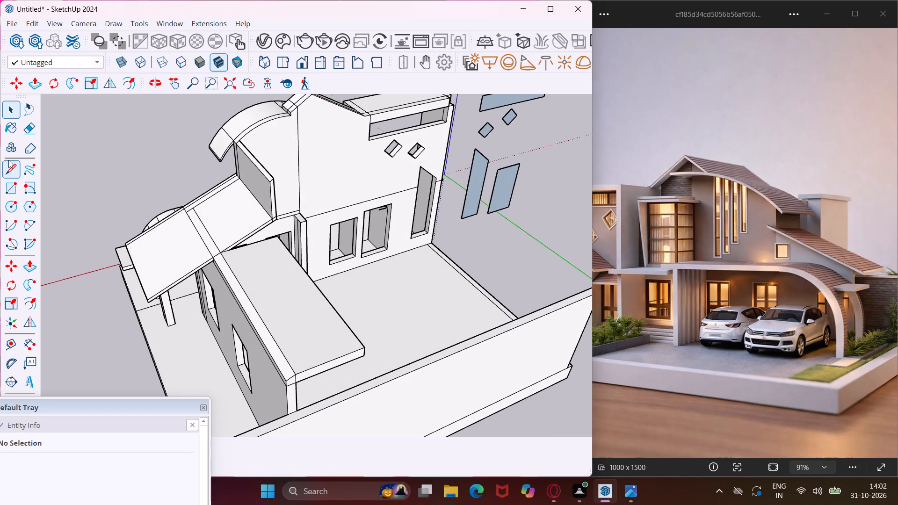
left_click(10, 173)
scroll(262, 255, "up", 5)
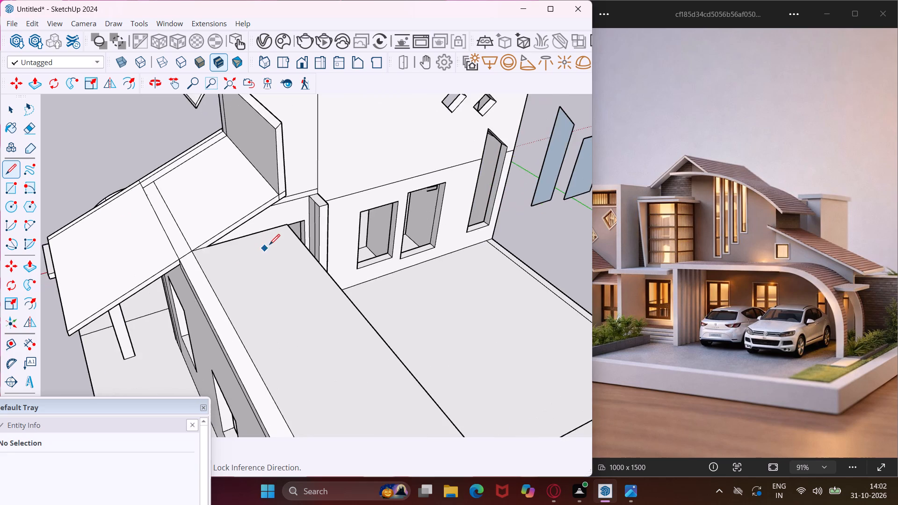
middle_click_drag(269, 244, 219, 271)
scroll(234, 253, "up", 4)
left_click(229, 244)
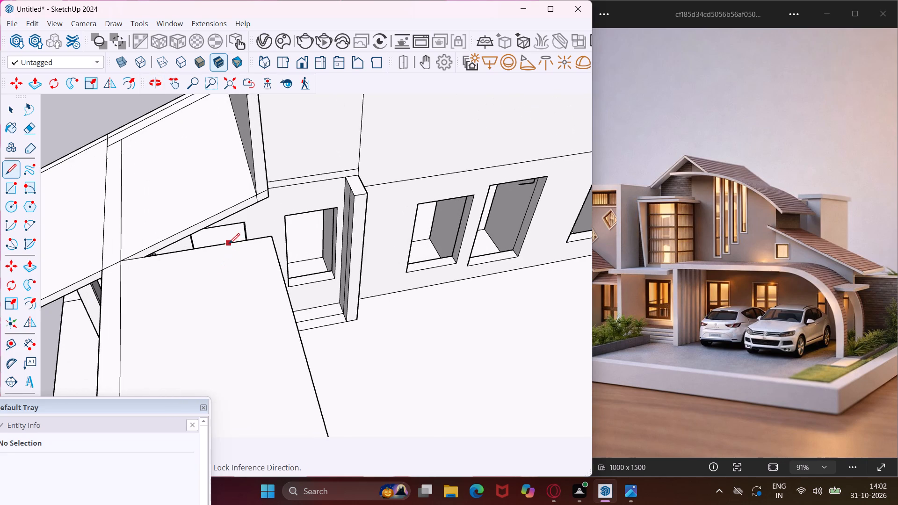
scroll(231, 268, "down", 13)
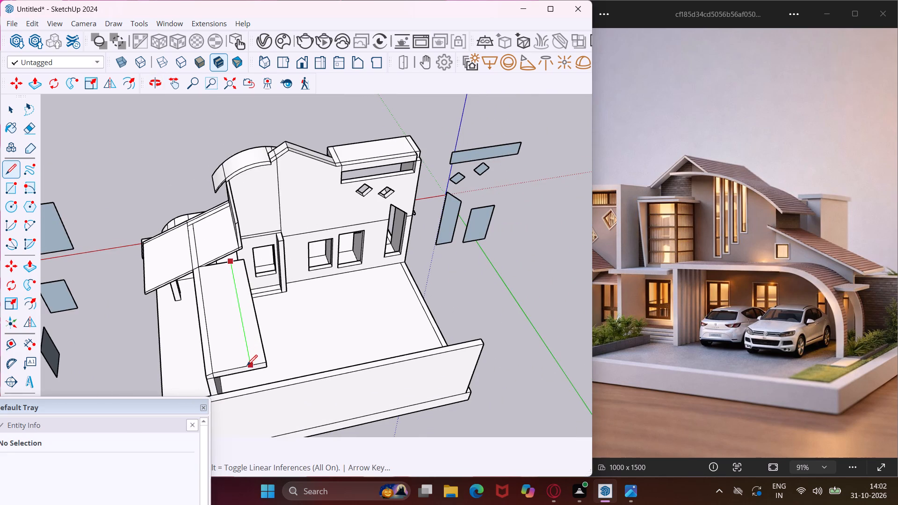
left_click(247, 365)
key("Escape")
key("space")
scroll(252, 327, "up", 2)
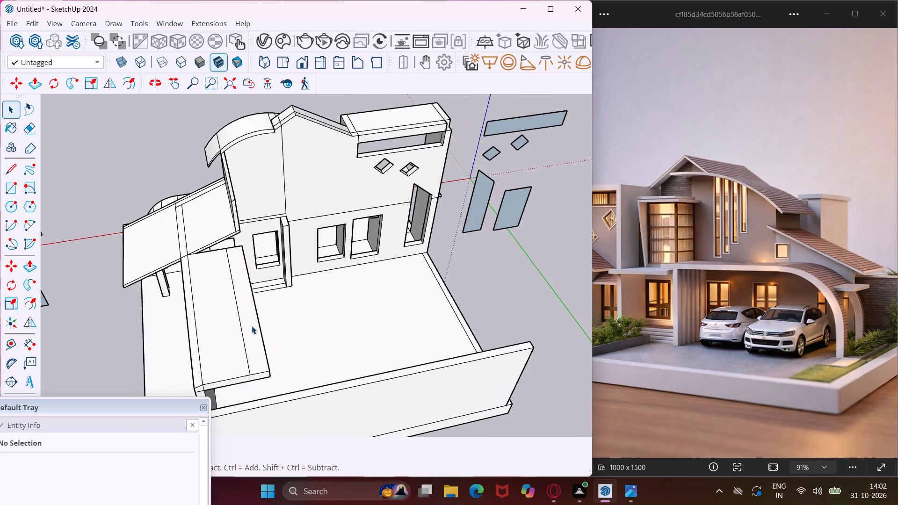
middle_click_drag(252, 326, 266, 319)
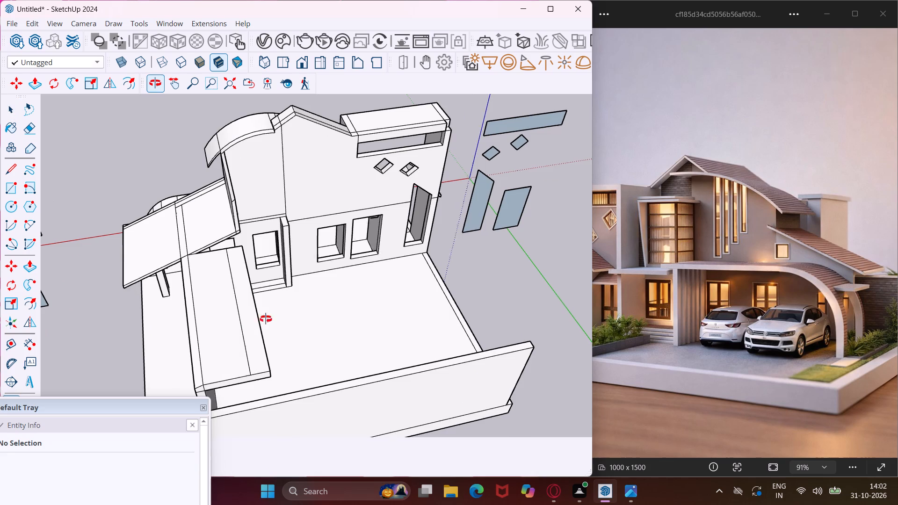
middle_click_drag(266, 319, 482, 238)
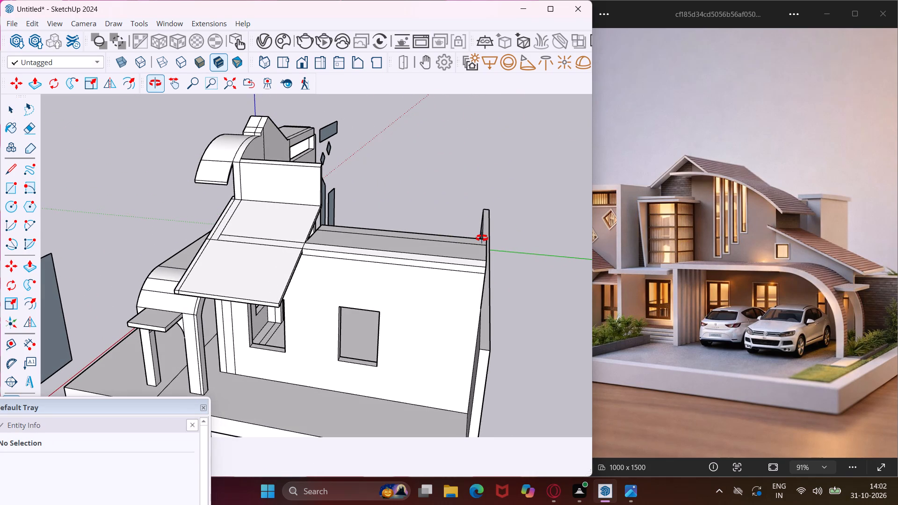
Push/Pull the narrow strip on the flat slab's top upward to the curved roof's edge, forming a tall upright wall along the courtyard.
middle_click_drag(482, 238, 378, 295)
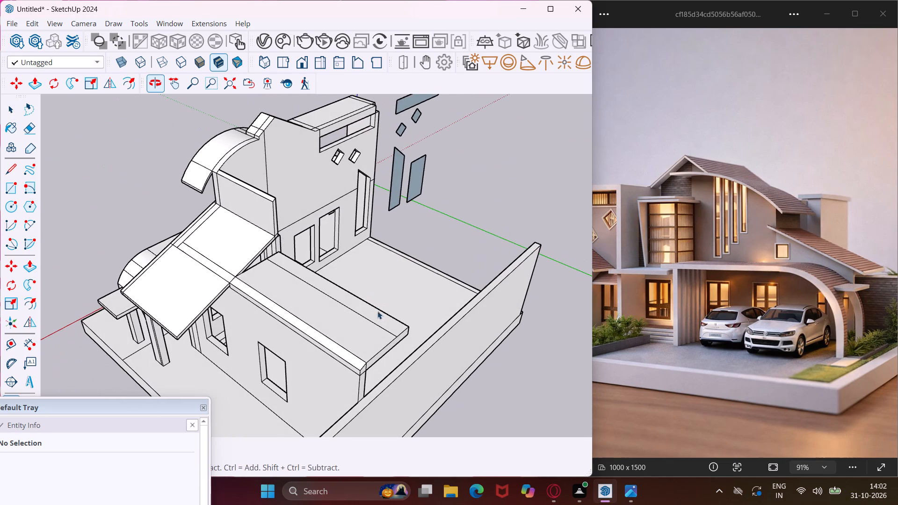
left_click(380, 317)
key("p")
left_click(380, 317)
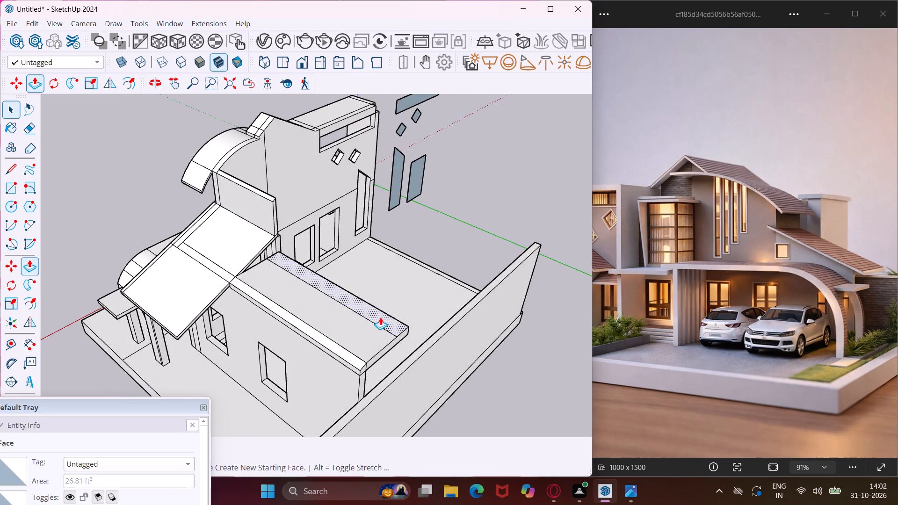
scroll(366, 267, "down", 5)
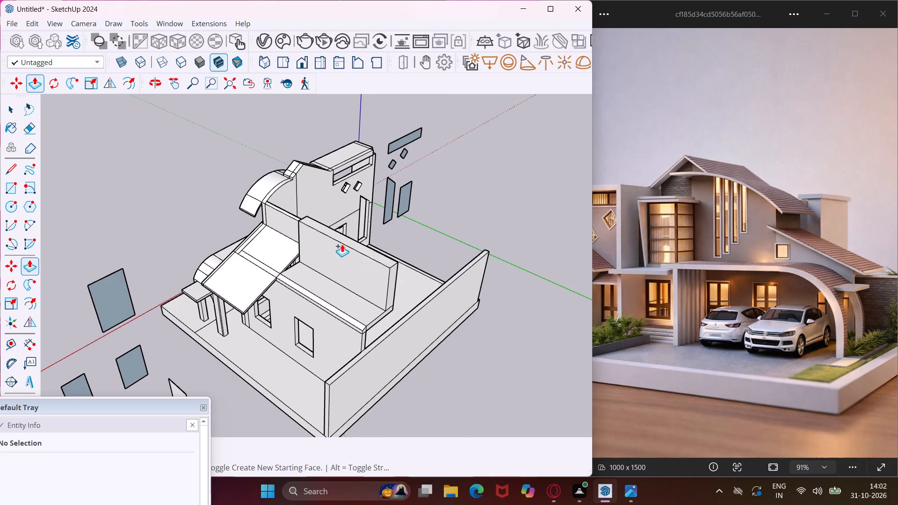
scroll(273, 188, "up", 4)
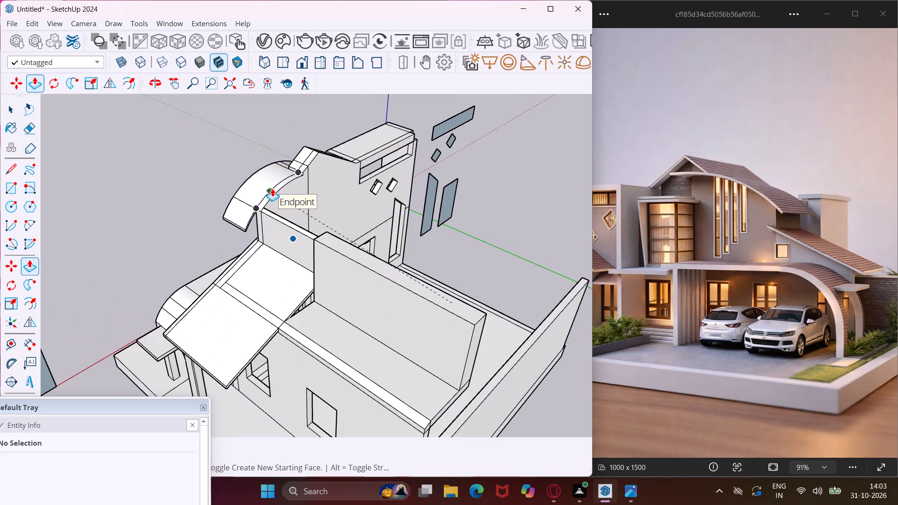
middle_click_drag(272, 188, 499, 151)
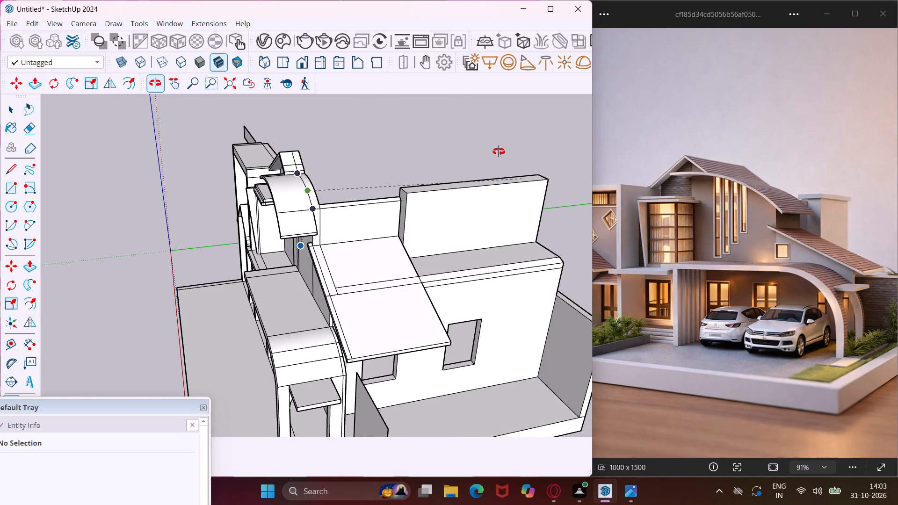
middle_click_drag(499, 151, 499, 151)
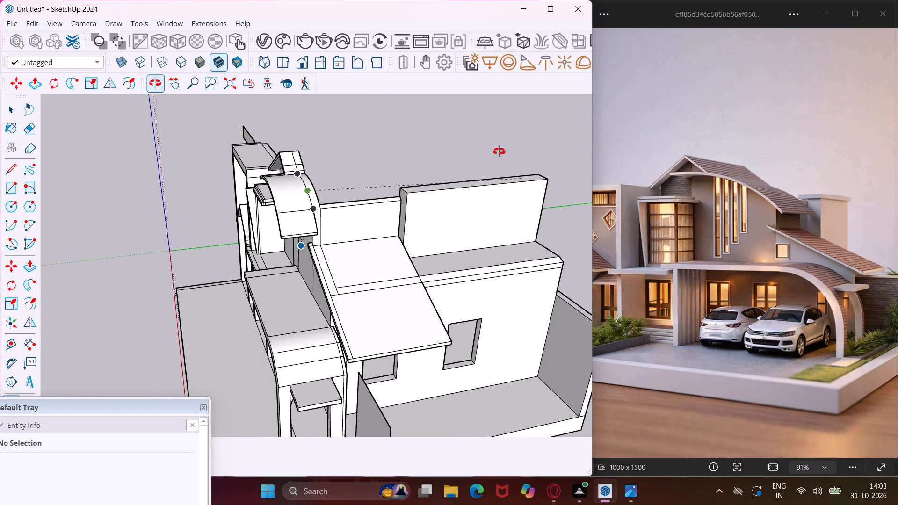
middle_click_drag(499, 151, 499, 151)
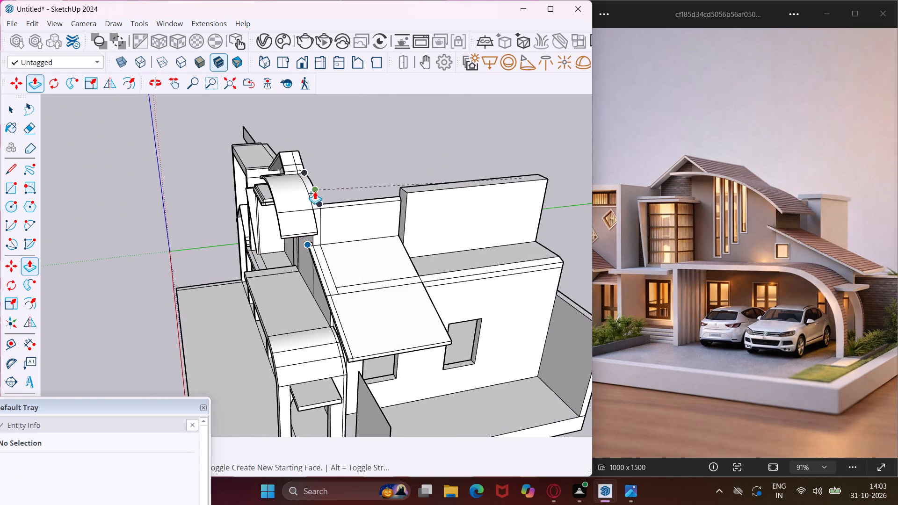
scroll(316, 189, "up", 4)
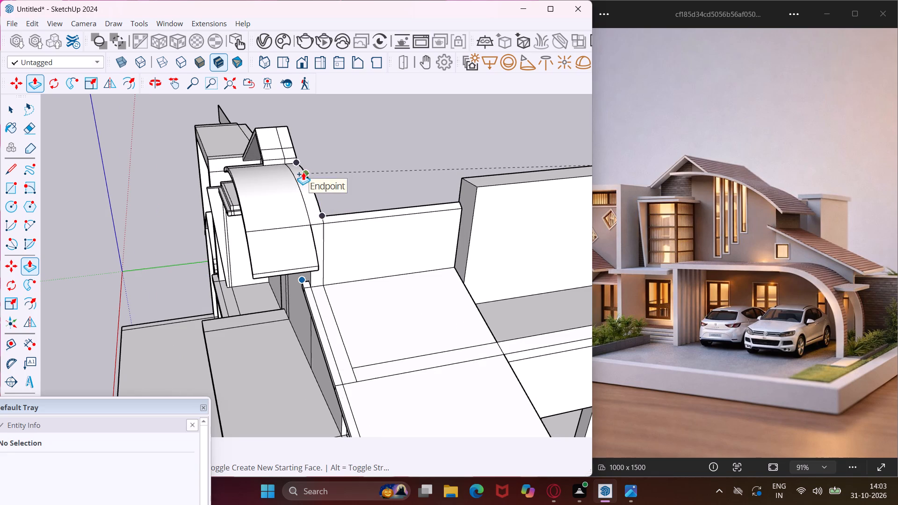
left_click(303, 172)
key("Escape")
key("space")
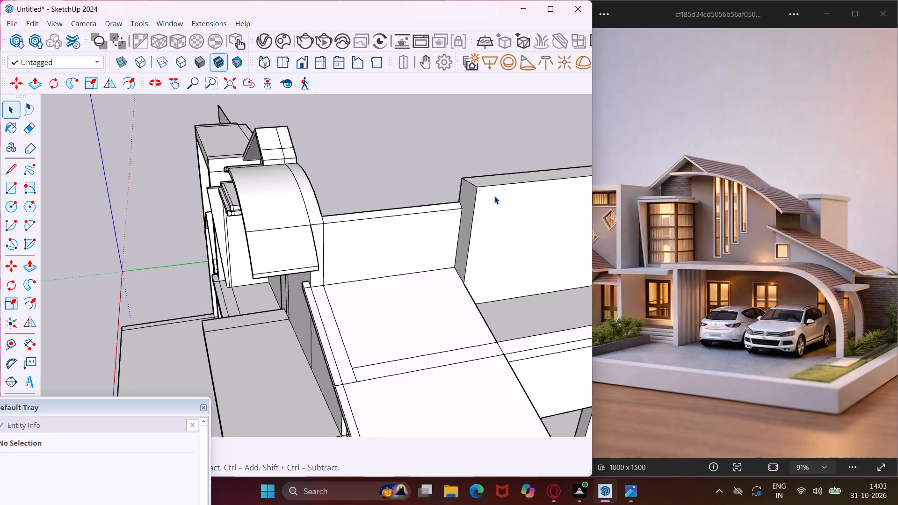
Offset the tall wall's top face outward by a small margin, making an overhanging rim around it.
middle_click_drag(489, 188, 360, 259)
scroll(409, 299, "up", 2)
left_click(403, 305)
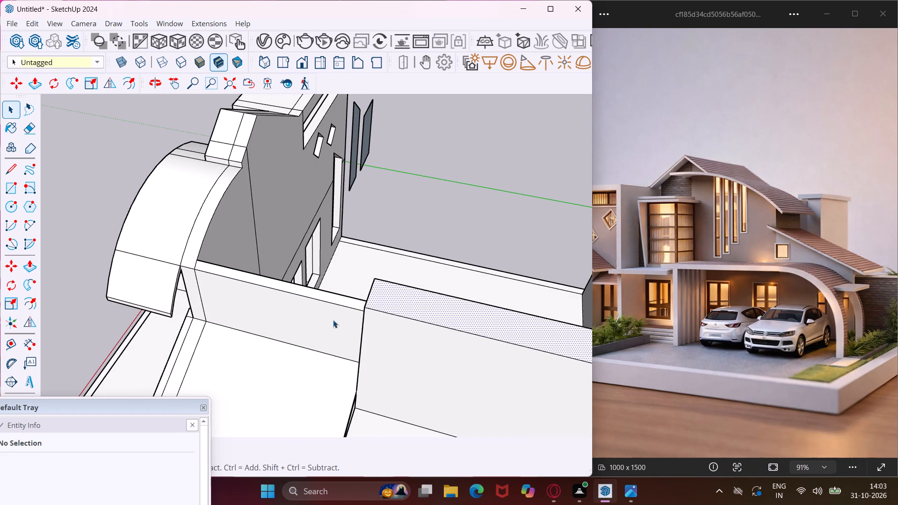
left_click(28, 296)
left_click(390, 315)
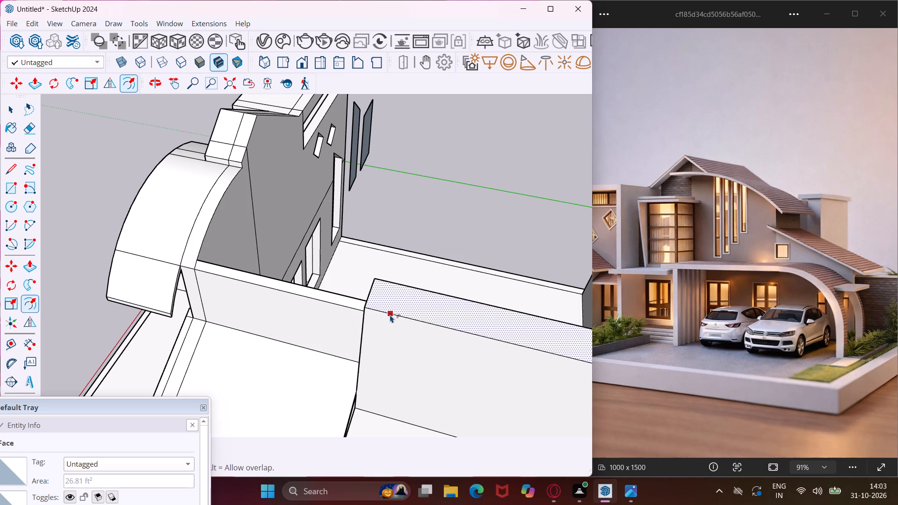
left_click(386, 322)
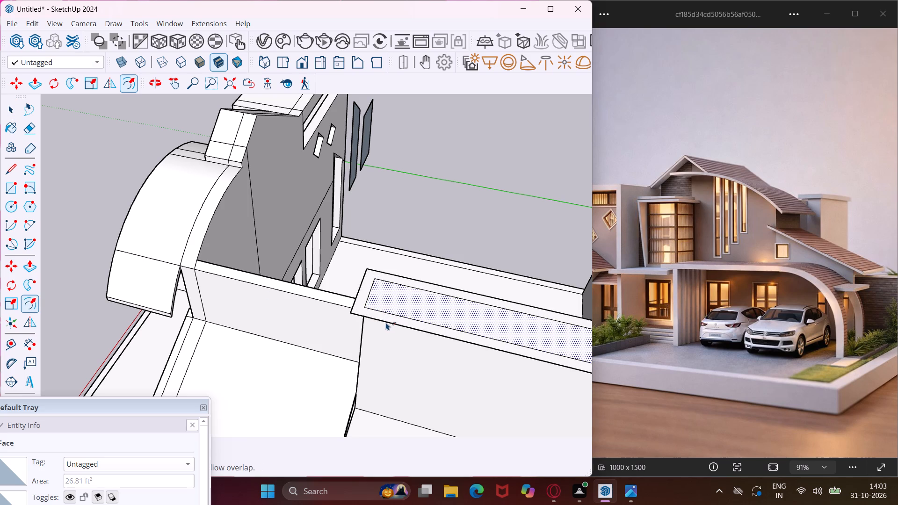
key("Escape")
key("space")
Push/Pull the overhanging rim face on top of the tall wall slightly upward to give it thickness.
scroll(367, 311, "up", 3)
left_click(367, 311)
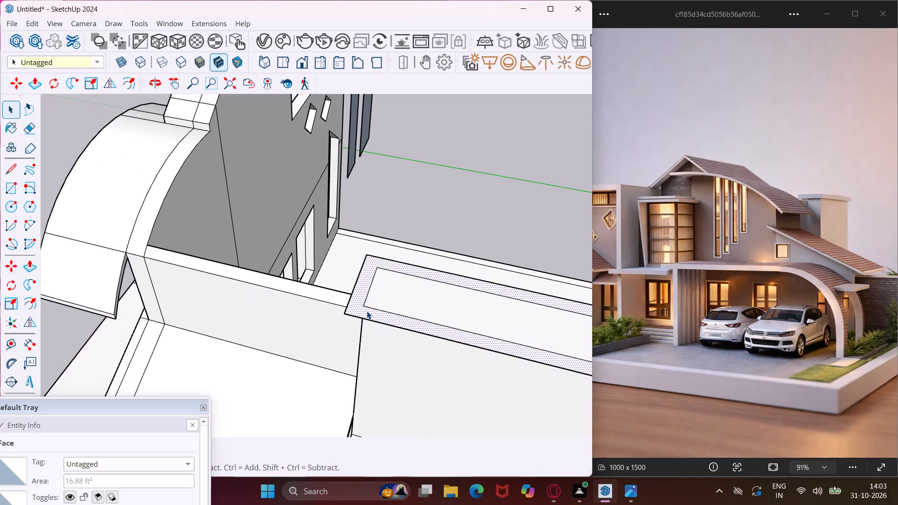
key("p")
left_click(367, 311)
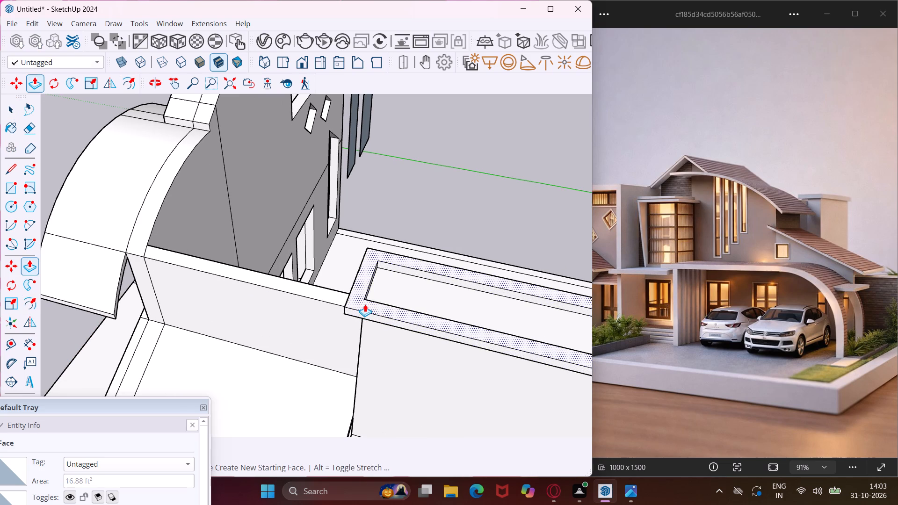
left_click(365, 304)
Push/Pull the recessed inner face up flush with the raised rim, completing a solid cap on the tall wall.
scroll(386, 290, "up", 3)
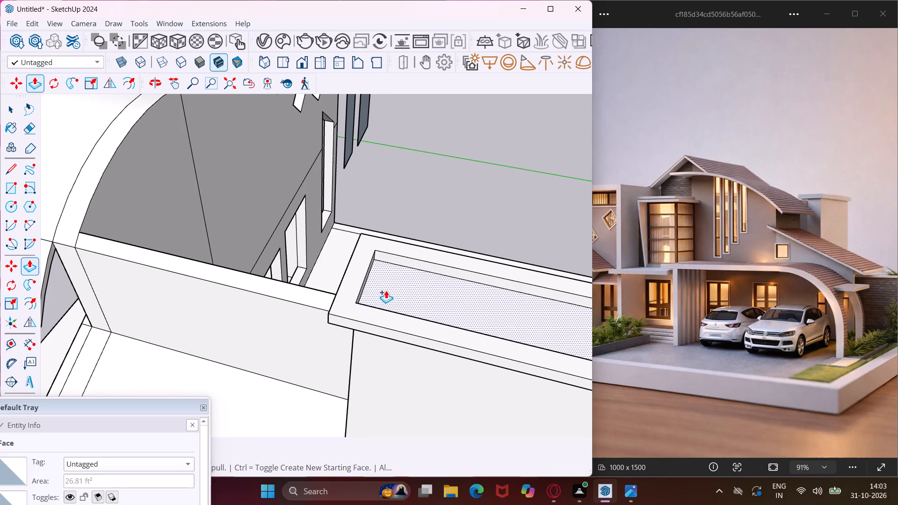
left_click(386, 290)
left_click(351, 304)
key("Escape")
key("space")
Examine the capped tall wall and where the lower connecting wall meets it and the curved roof.
middle_click_drag(351, 304, 364, 302)
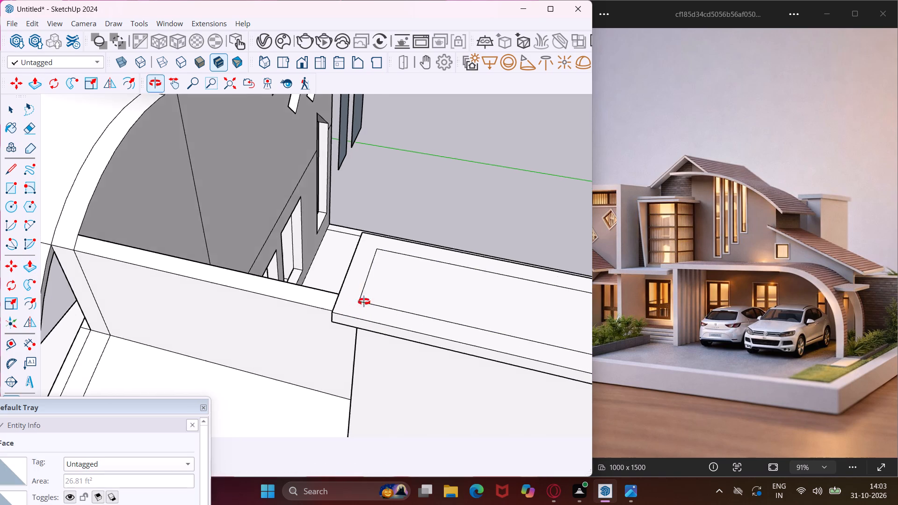
middle_click_drag(364, 302, 505, 255)
scroll(365, 277, "down", 4)
middle_click_drag(364, 278, 435, 265)
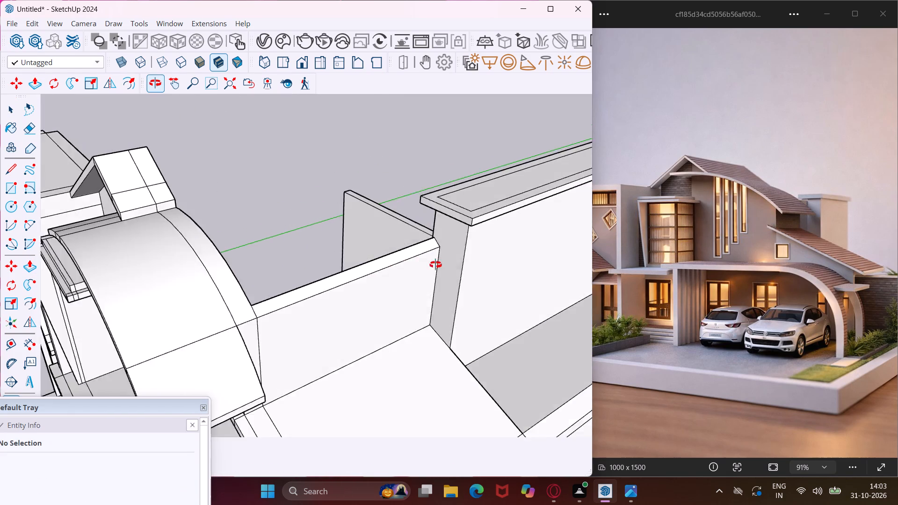
middle_click_drag(435, 265, 470, 255)
scroll(383, 260, "down", 5)
scroll(433, 231, "up", 8)
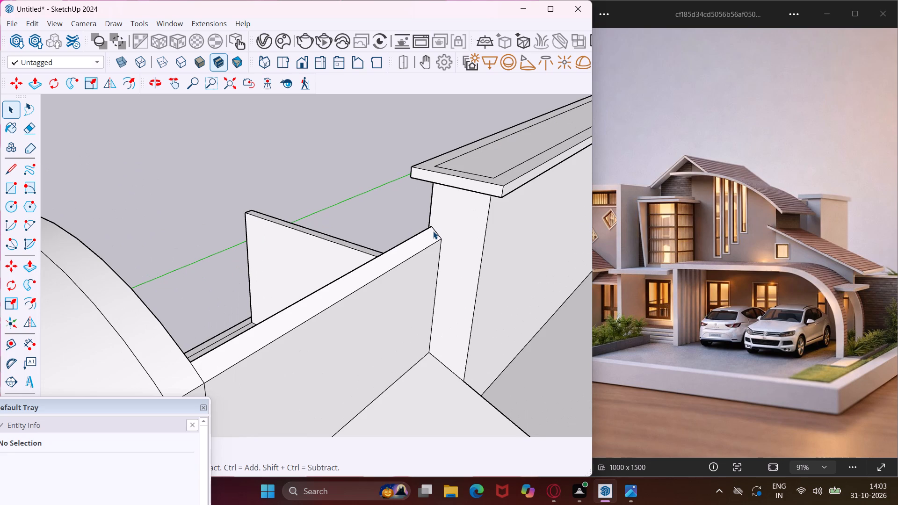
middle_click_drag(433, 231, 577, 176)
scroll(437, 216, "down", 5)
middle_click_drag(433, 229, 132, 334)
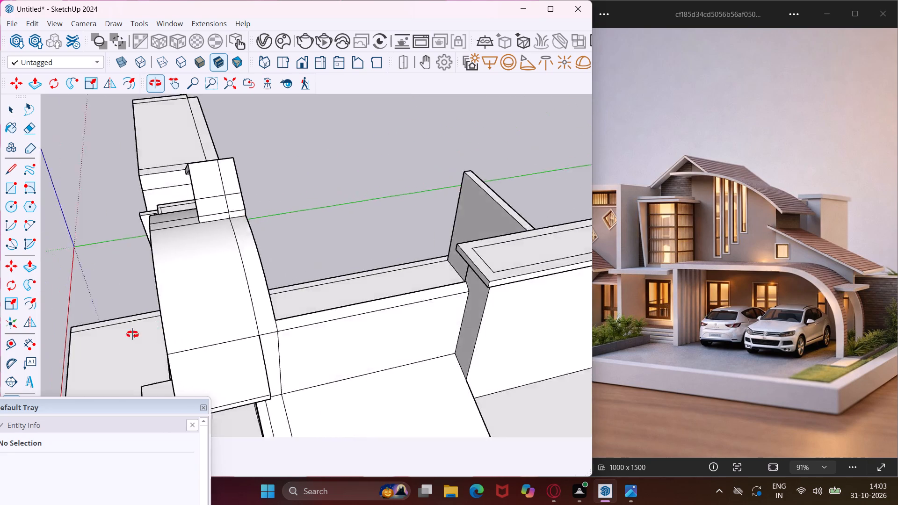
middle_click_drag(132, 334, 40, 357)
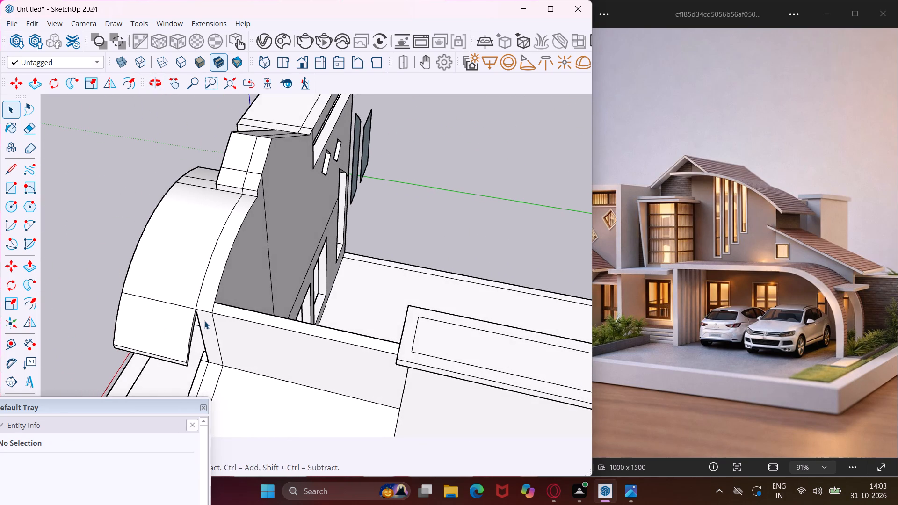
middle_click_drag(202, 320, 133, 320)
scroll(137, 299, "up", 8)
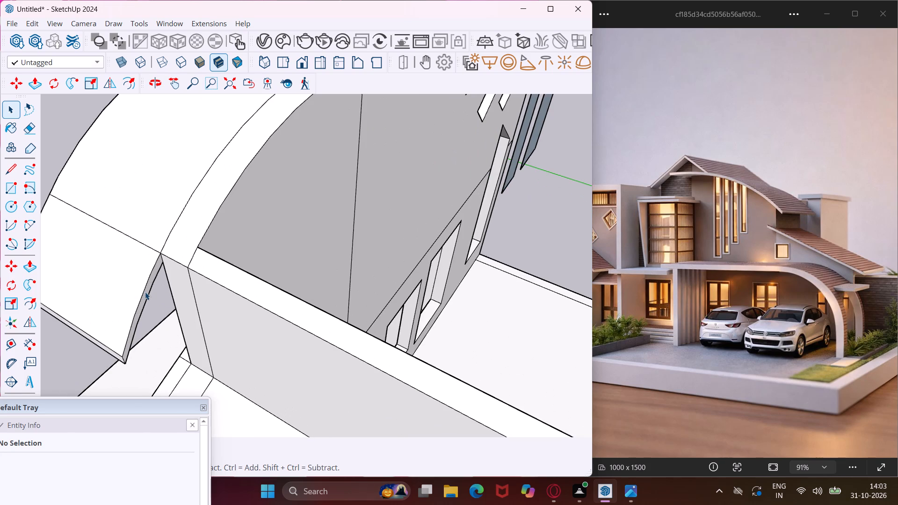
scroll(146, 292, "down", 5)
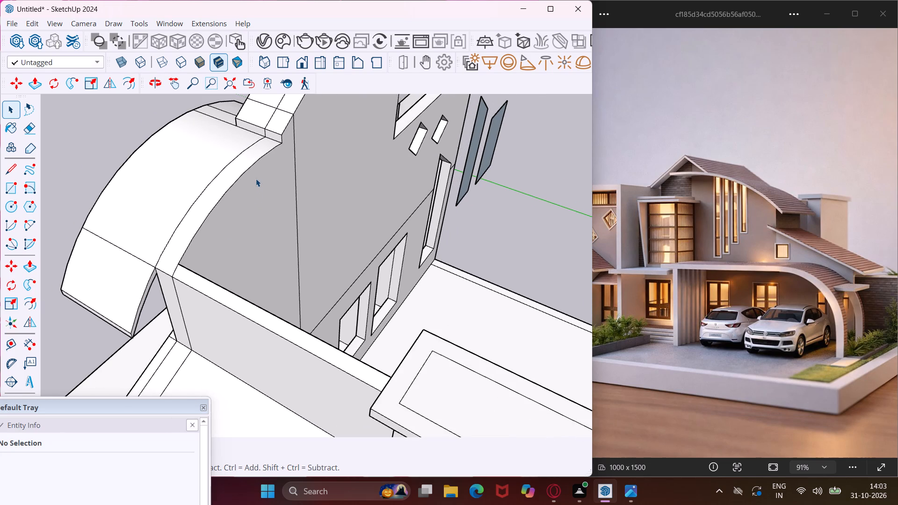
scroll(256, 179, "down", 5)
middle_click_drag(259, 185, 206, 202)
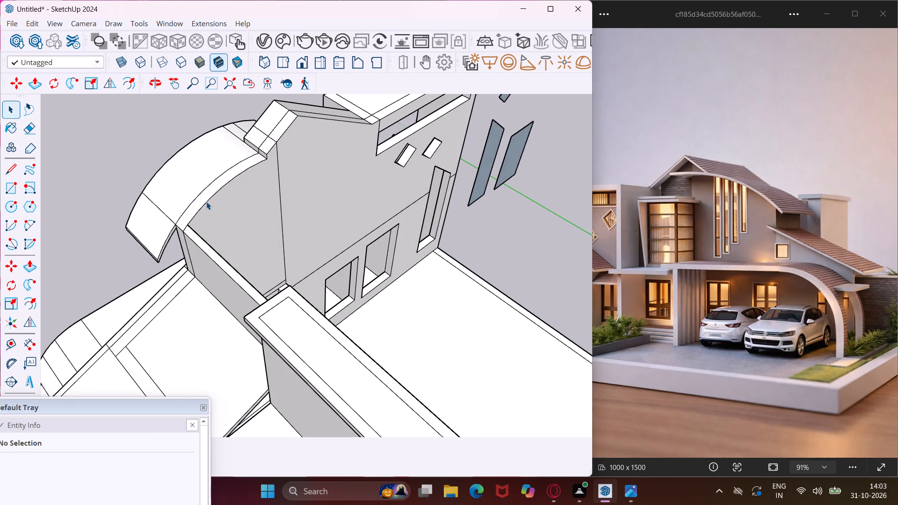
Erase the two vertical edge lines on the upper front wall beneath the curved roof.
middle_click_drag(206, 202, 715, 113)
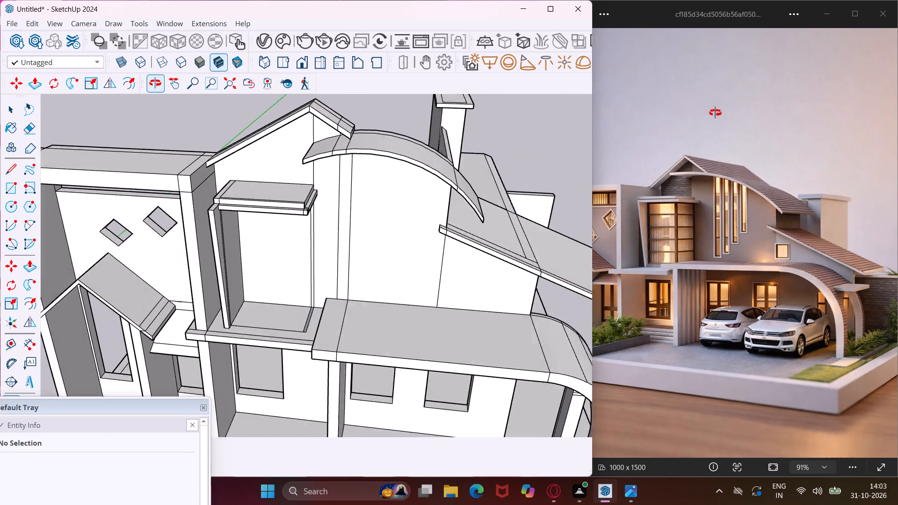
middle_click_drag(715, 113, 761, 77)
scroll(450, 201, "up", 4)
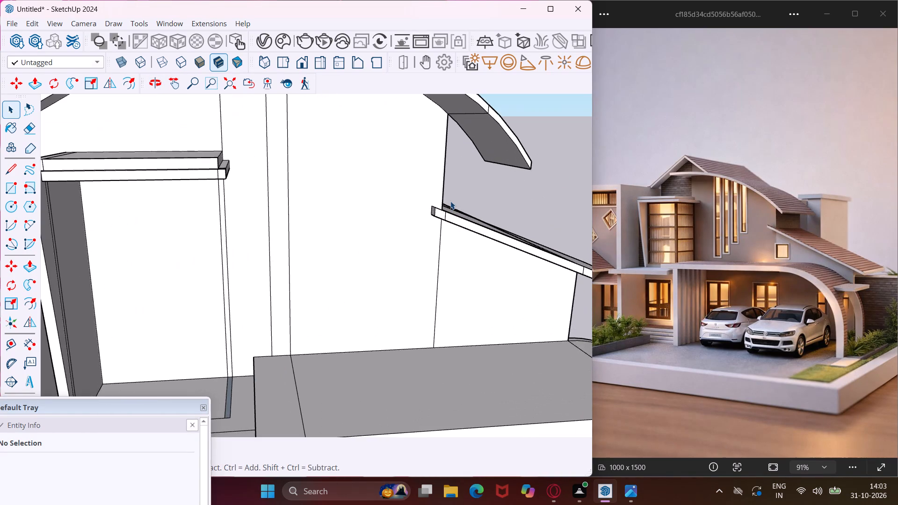
scroll(450, 201, "down", 5)
middle_click_drag(404, 193, 372, 160)
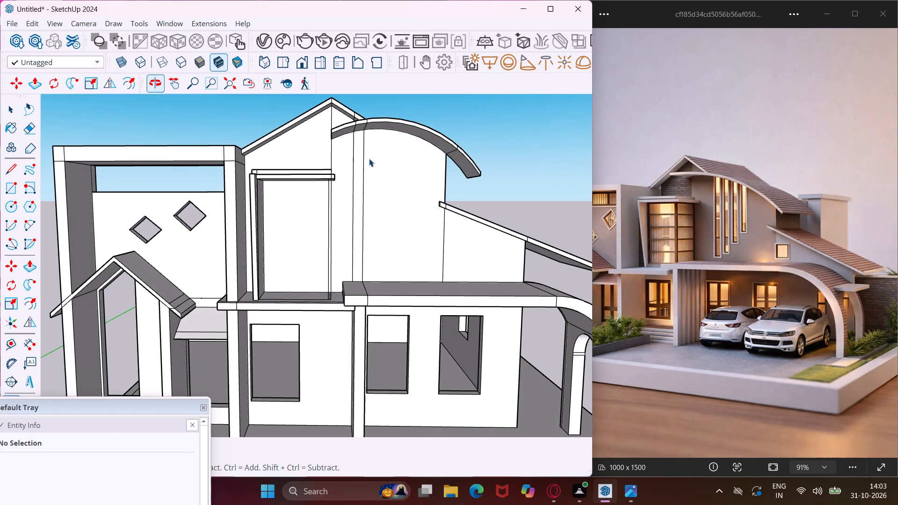
key("e")
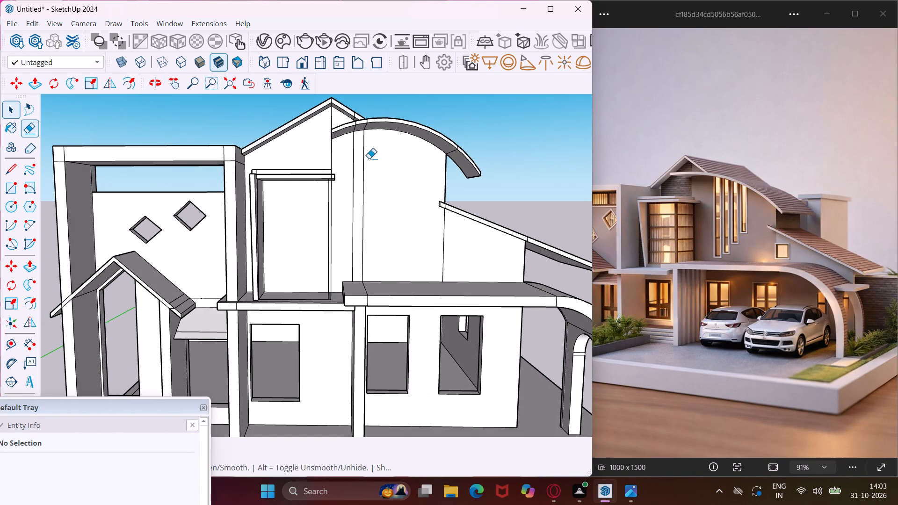
left_click_drag(353, 161, 367, 162)
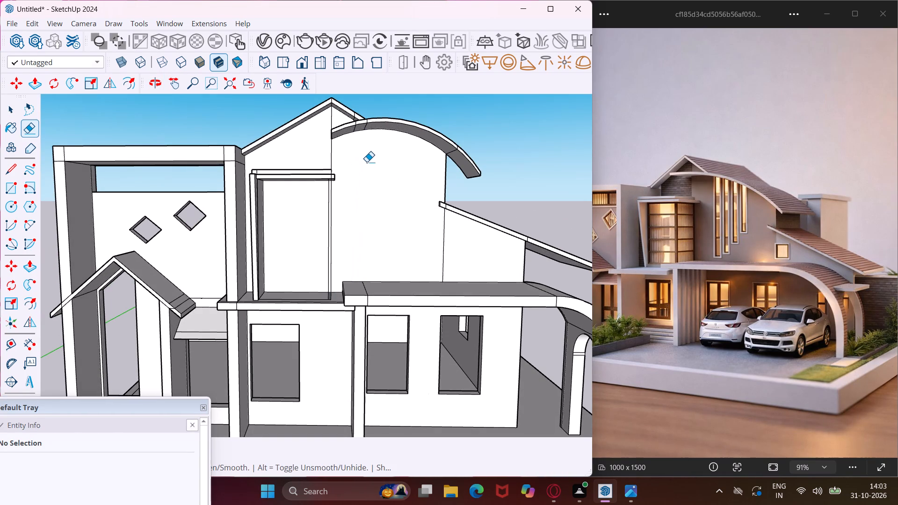
key("Escape")
key("space")
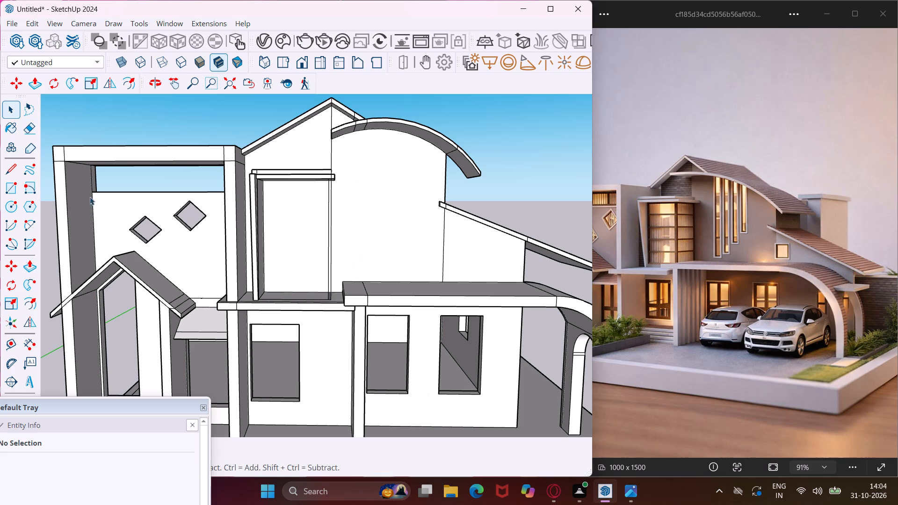
Draw two tall, narrow rectangles side by side on the front wall beneath the curved roof, tops aligned and the second one shorter.
left_click(5, 194)
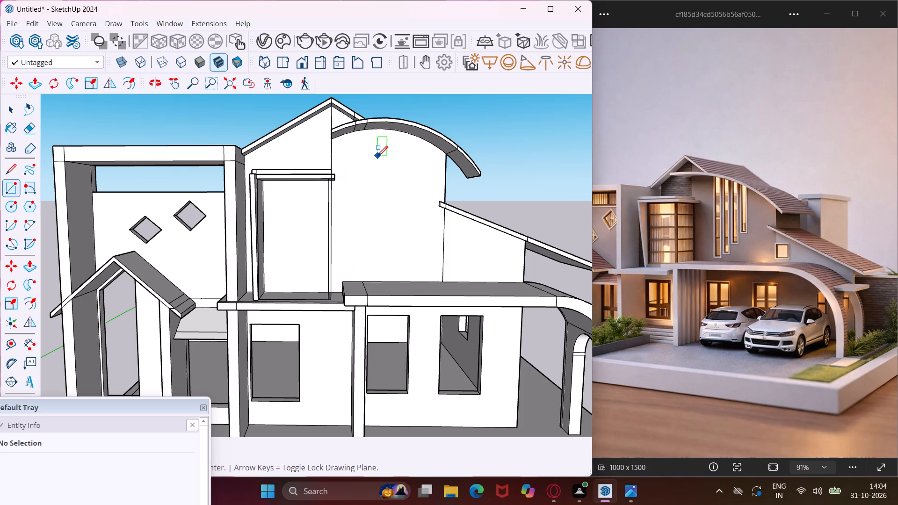
middle_click_drag(374, 155, 353, 154)
scroll(342, 146, "up", 3)
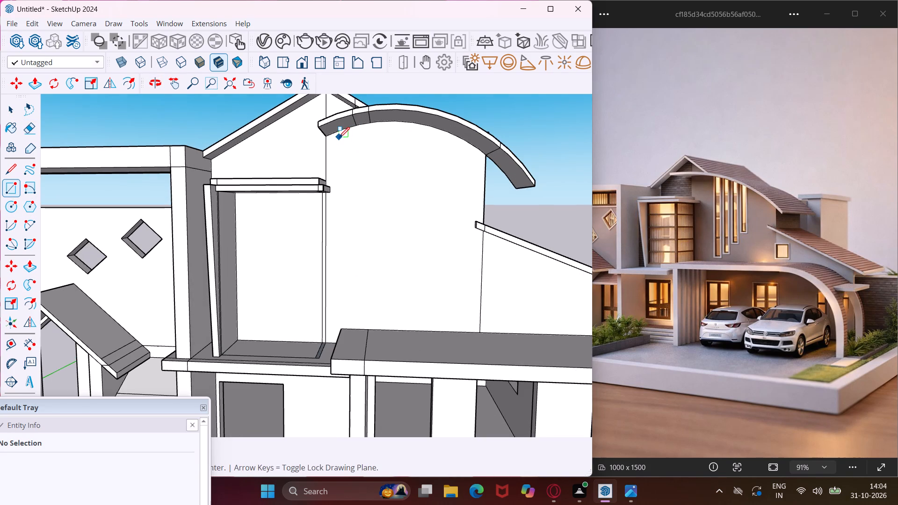
left_click(342, 137)
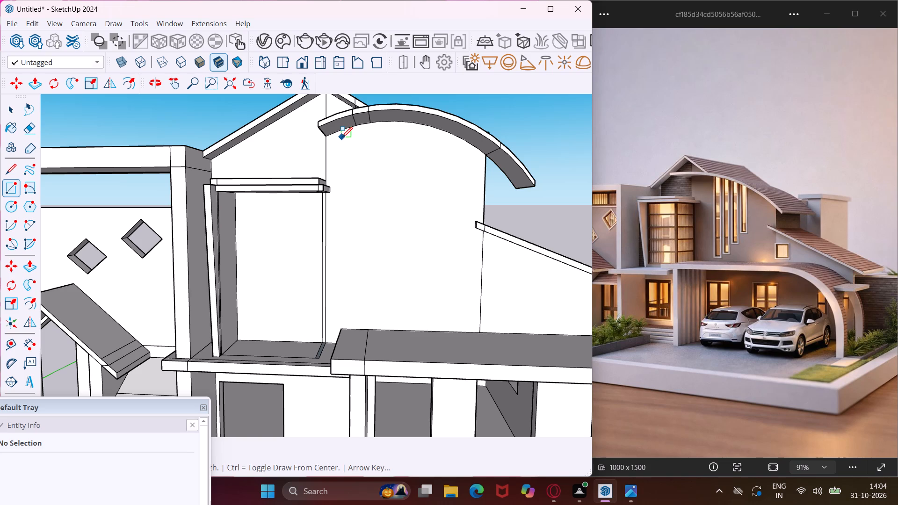
left_click(355, 308)
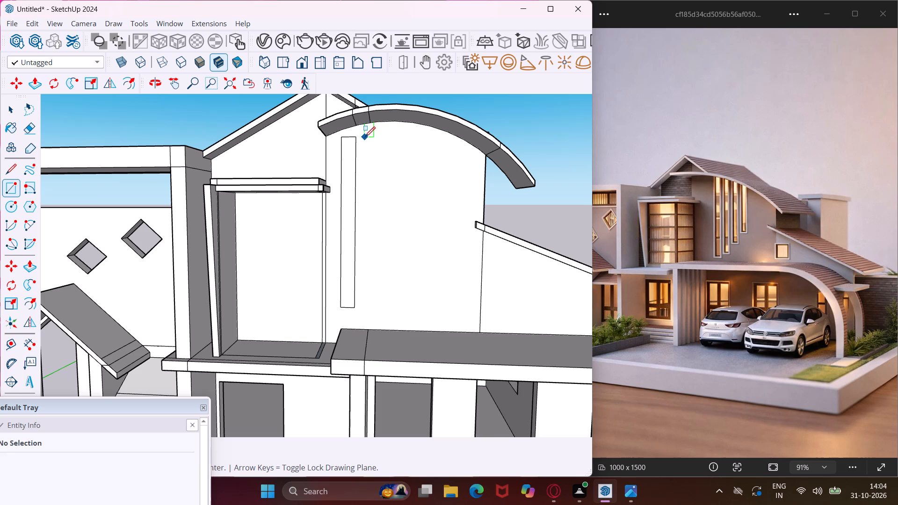
left_click(365, 137)
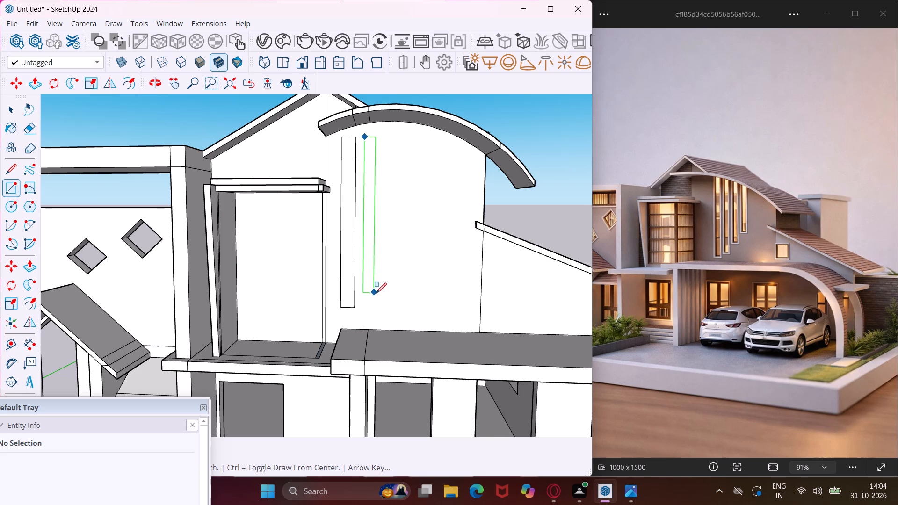
left_click(378, 293)
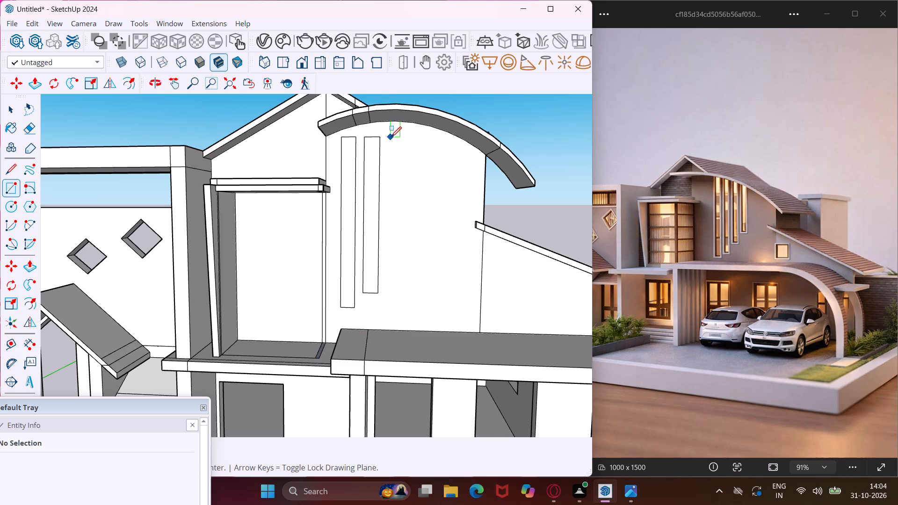
Draw two more tall, narrow rectangles after the existing pair beneath the curved roof, tops roughly aligned and each shorter than the previous one.
left_click(388, 138)
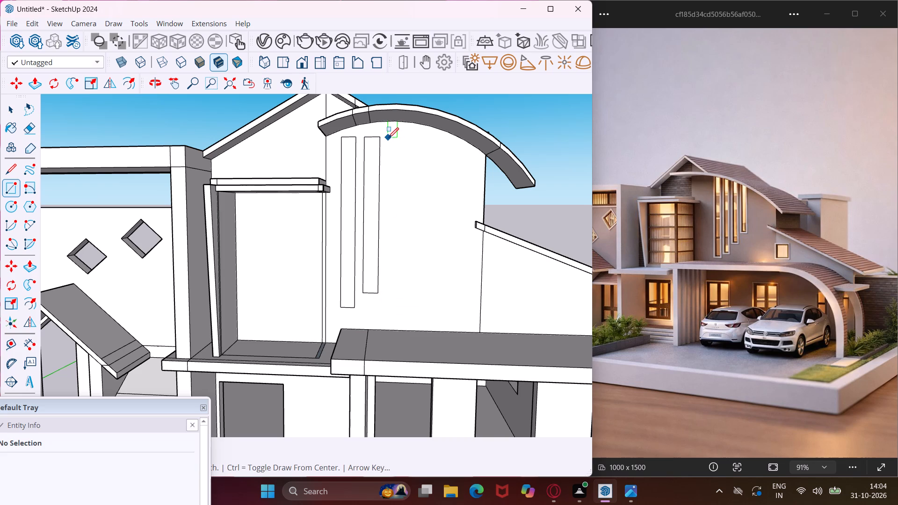
left_click(399, 270)
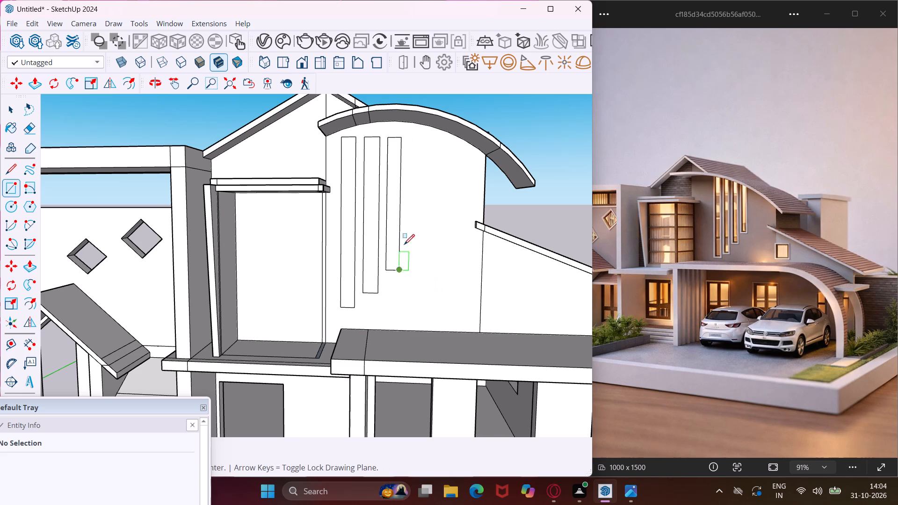
left_click(412, 139)
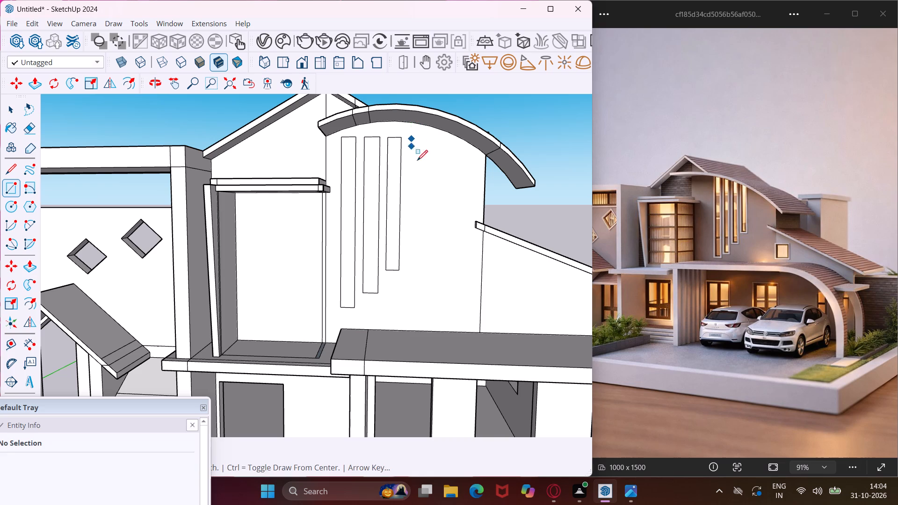
left_click(421, 251)
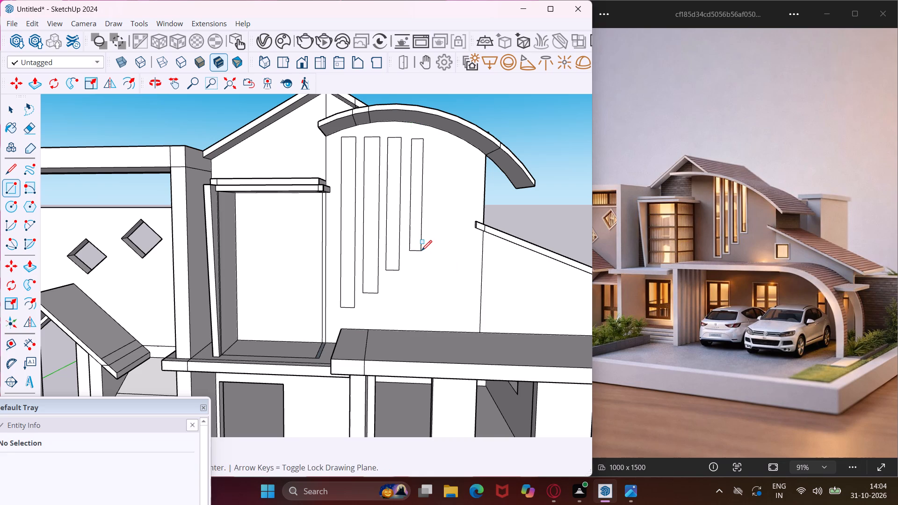
key("Escape")
key("space")
Copy the tallest window rectangle out to the empty space past the carport side, beyond the other loose panels.
left_click(343, 276)
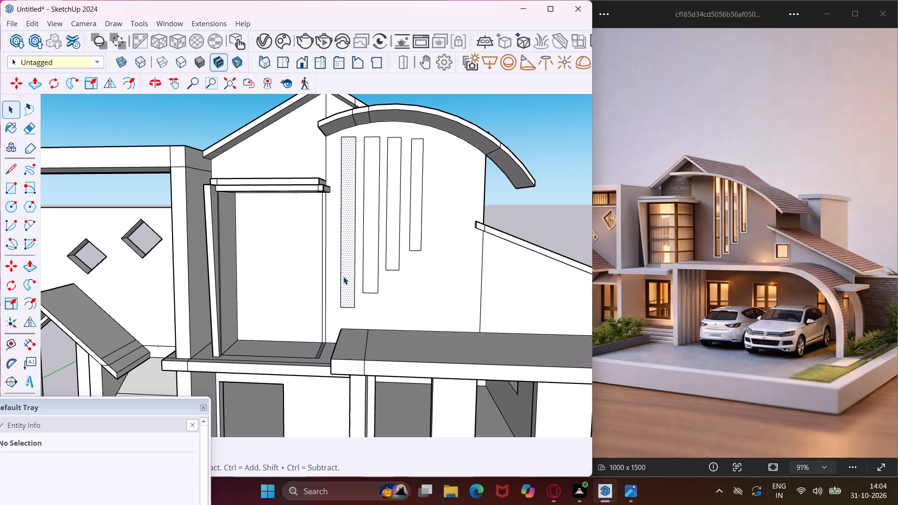
key("m")
left_click(343, 276)
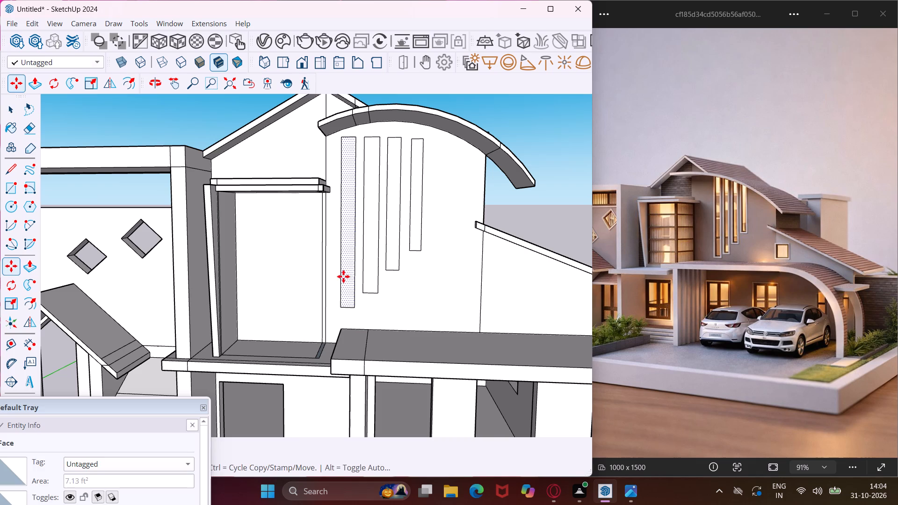
scroll(355, 277, "down", 11)
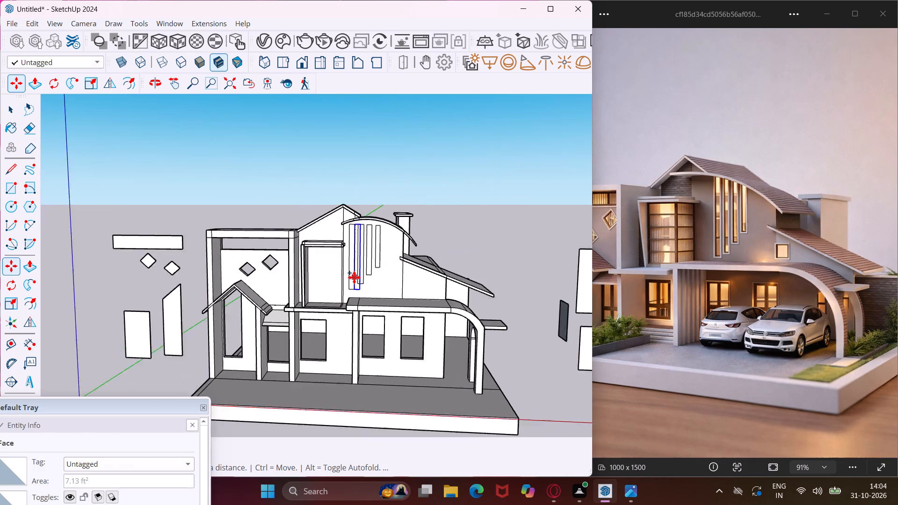
scroll(354, 277, "down", 6)
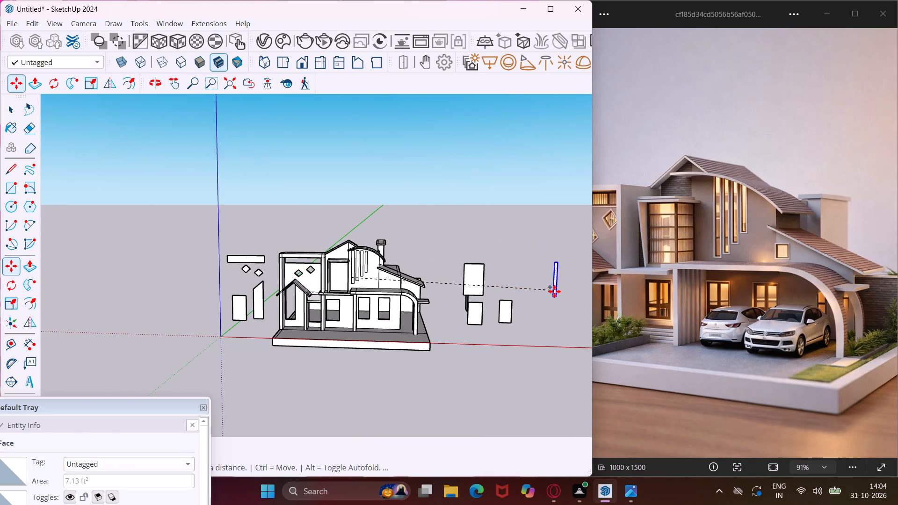
left_click(554, 287)
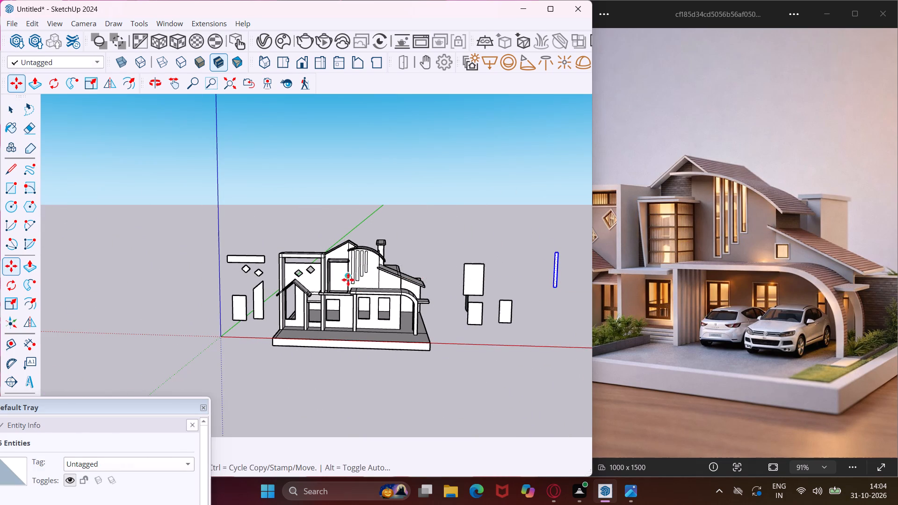
key("Escape")
key("space")
Copy the three shorter window rectangles off the house along the red axis, placing them just past the loose tallest strip.
scroll(359, 263, "up", 9)
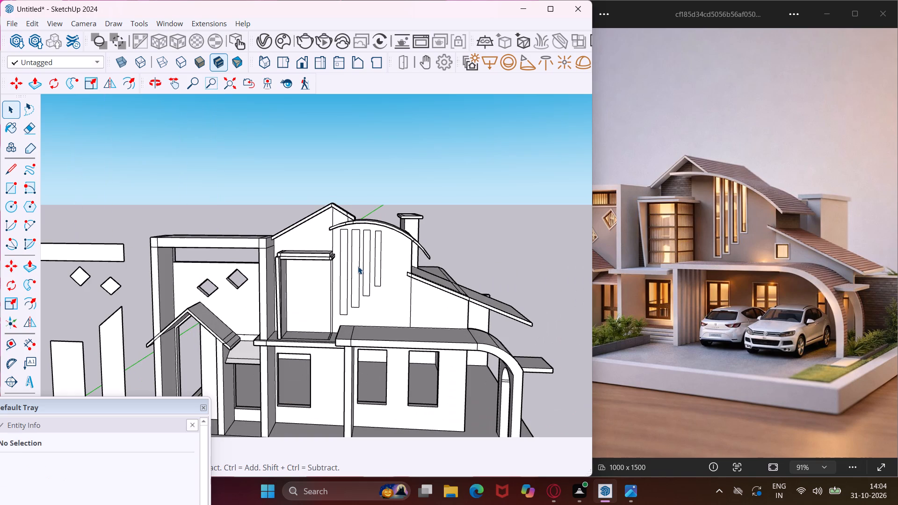
left_click(358, 266, "ctrl")
left_click(366, 266, "ctrl")
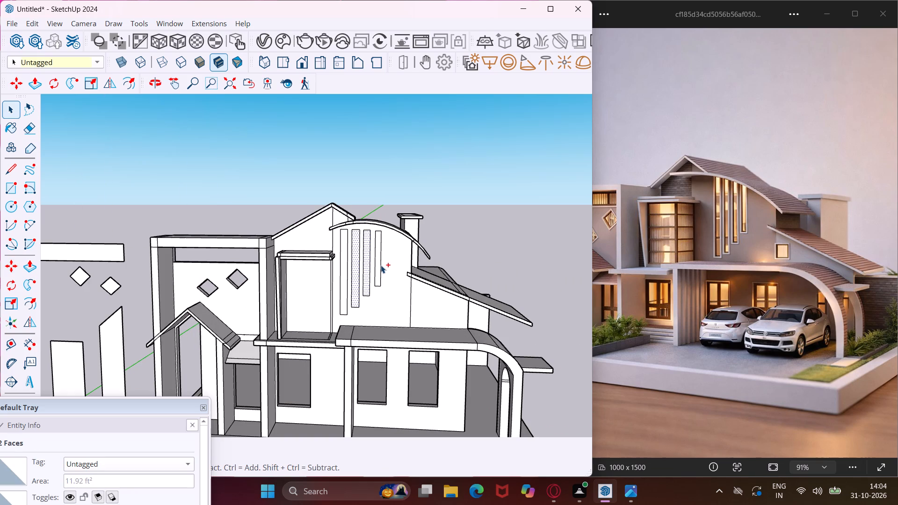
left_click(377, 265, "ctrl")
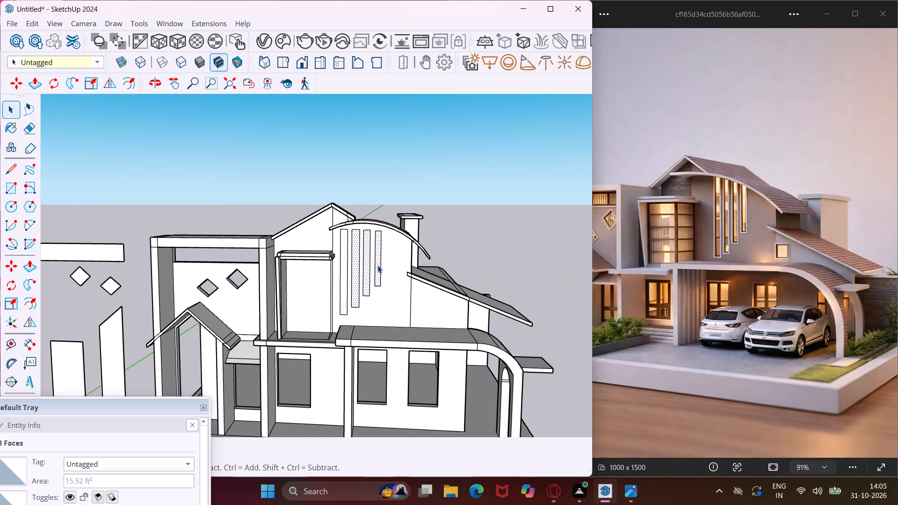
key("m")
left_click(377, 265)
scroll(383, 267, "down", 6)
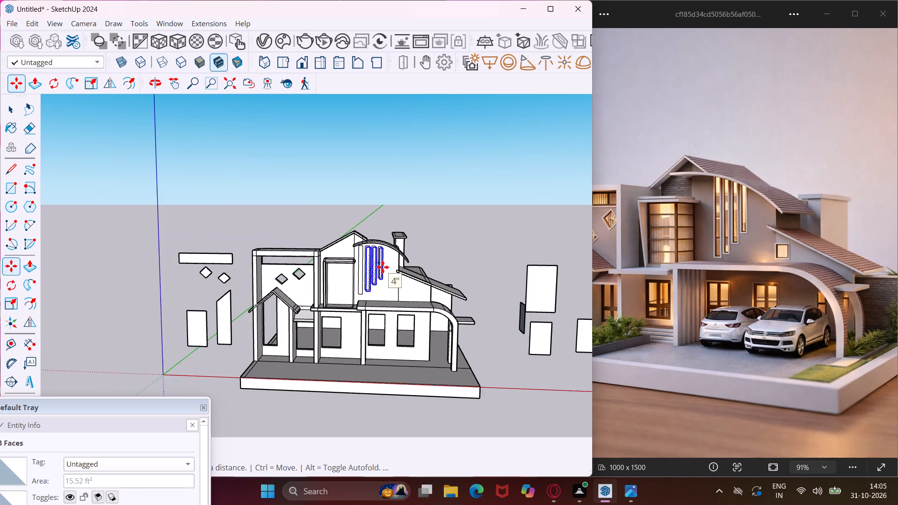
scroll(383, 267, "down", 5)
scroll(467, 269, "down", 2)
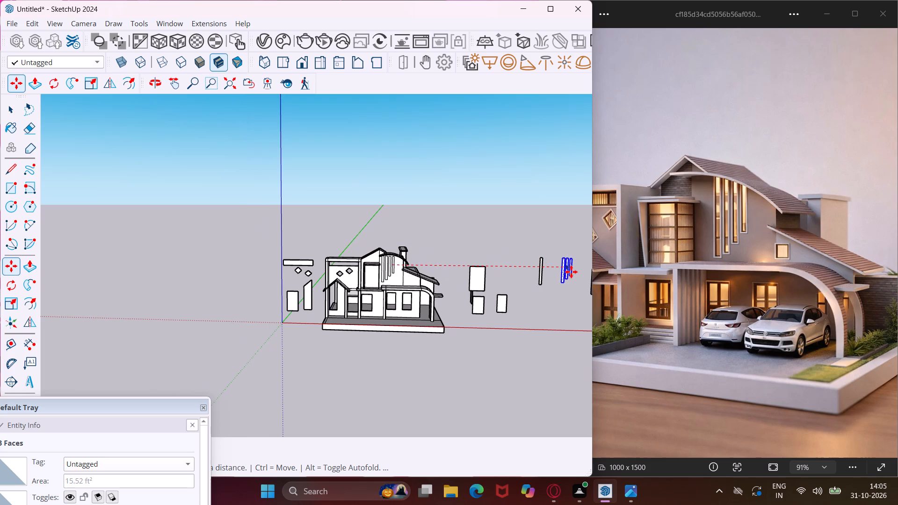
left_click(571, 272)
key("Escape")
key("space")
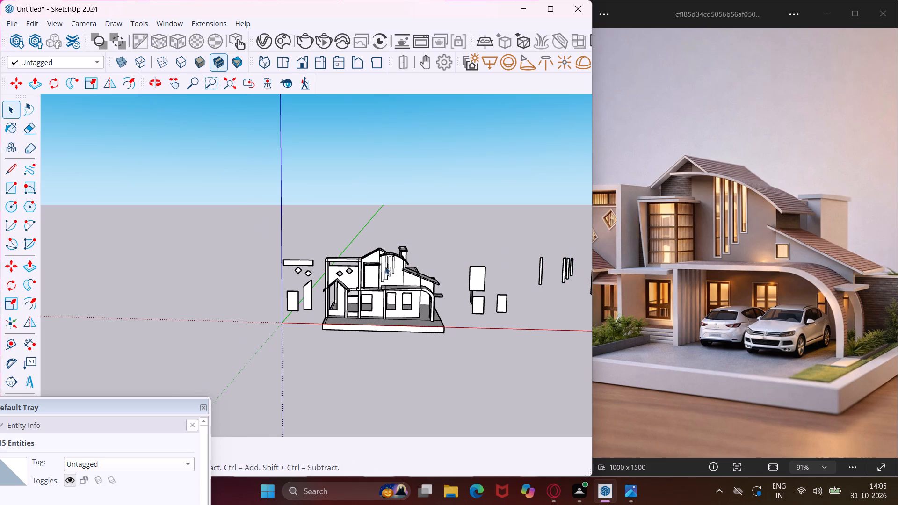
Push/Pull the tallest rectangle through the front wall as an opening, and push back the large inner face seen behind it.
scroll(370, 256, "up", 5)
scroll(401, 262, "up", 16)
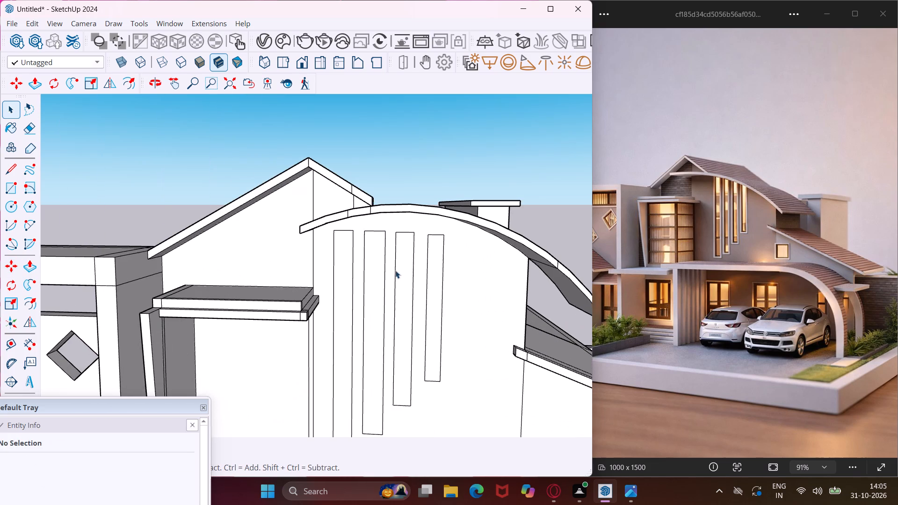
left_click(337, 286)
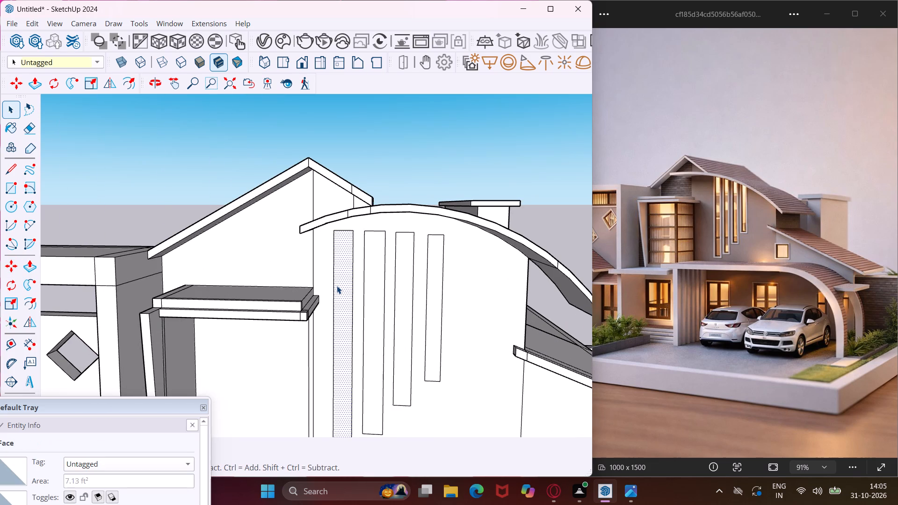
key("p")
left_click(337, 286)
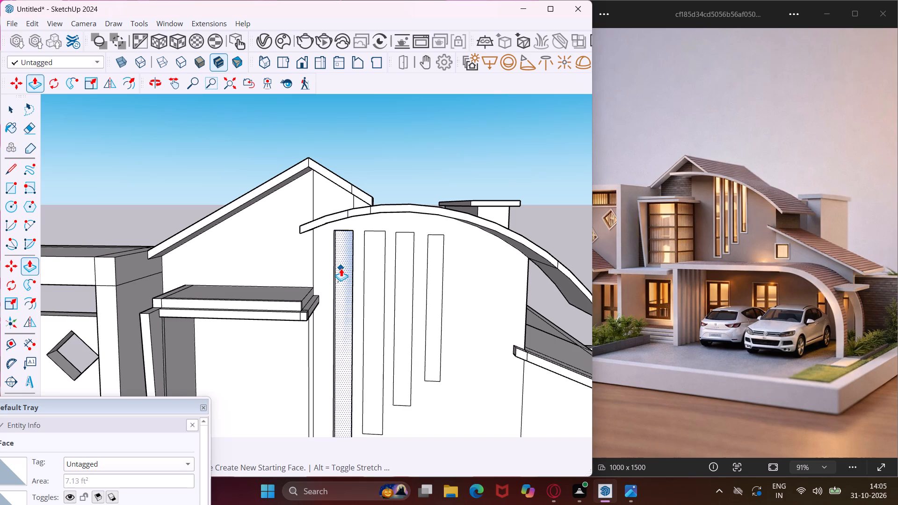
left_click(341, 268)
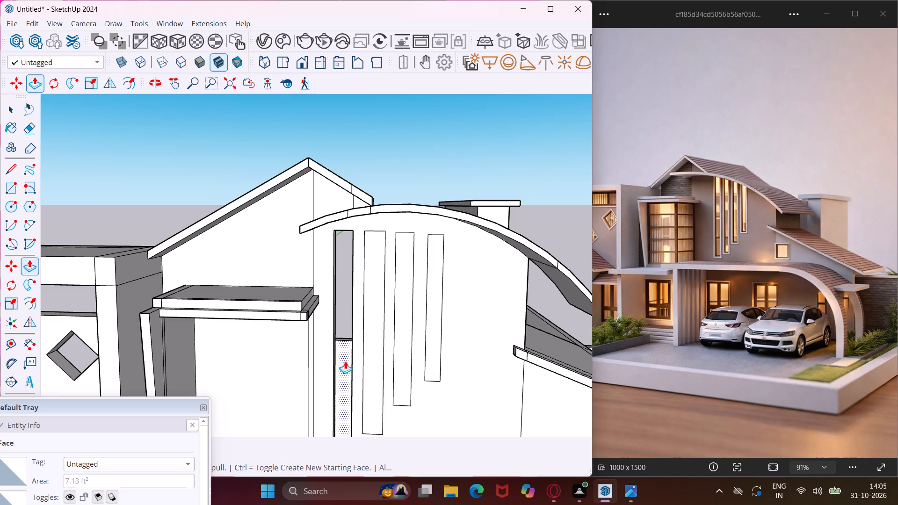
left_click(344, 361)
left_click(343, 344)
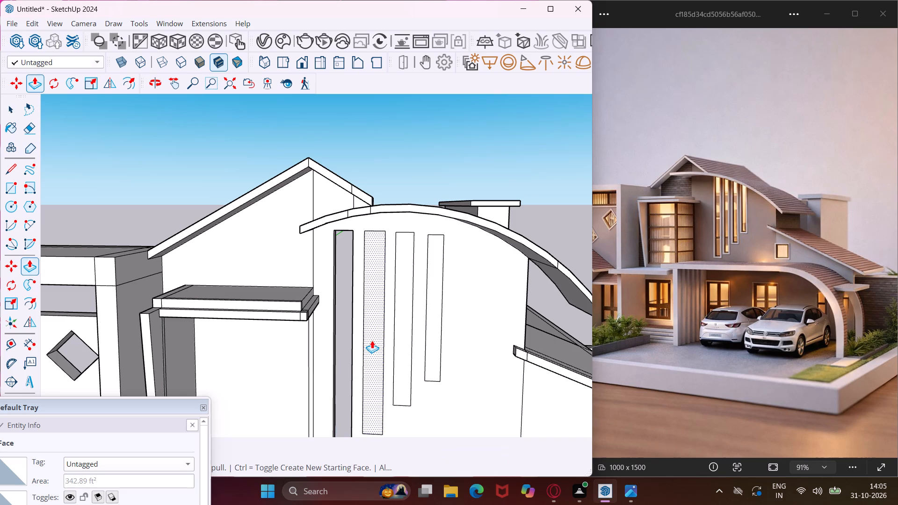
Push/Pull the three shorter rectangles through the front wall beneath the curved roof to cut open window slots.
left_click(372, 340)
scroll(372, 303, "up", 5)
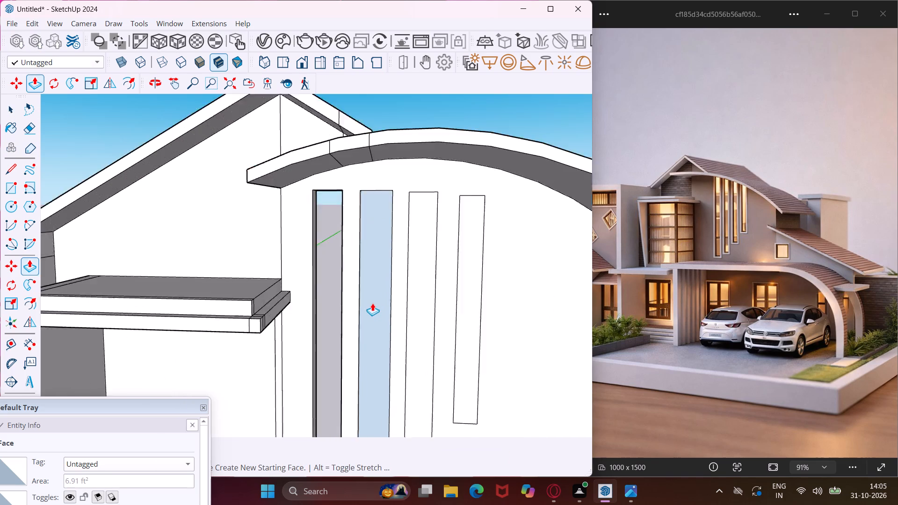
scroll(374, 306, "up", 4)
left_click(377, 354)
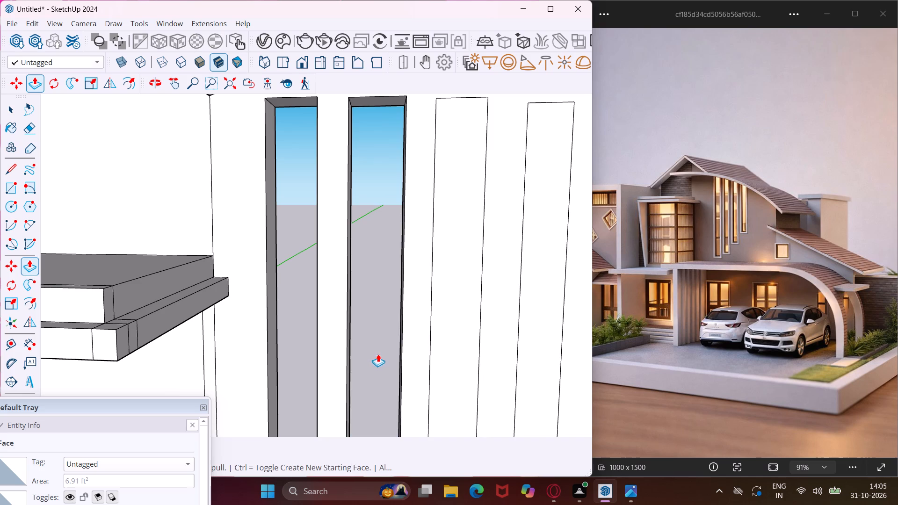
scroll(403, 339, "down", 4)
left_click(436, 330)
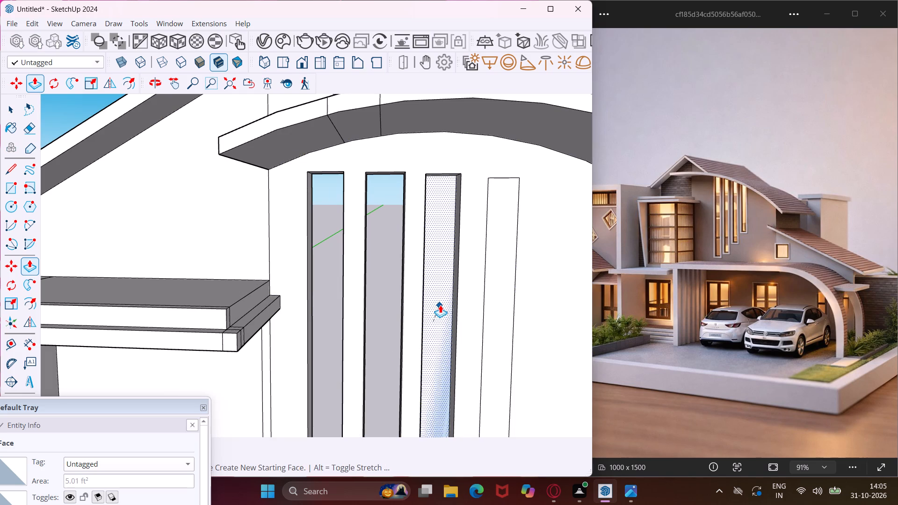
left_click(440, 305)
left_click(497, 312)
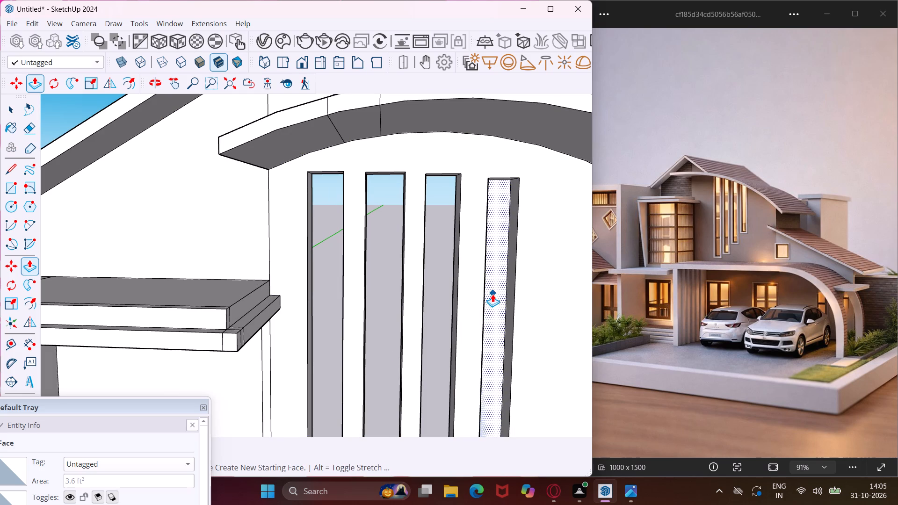
left_click(492, 294)
scroll(406, 271, "down", 12)
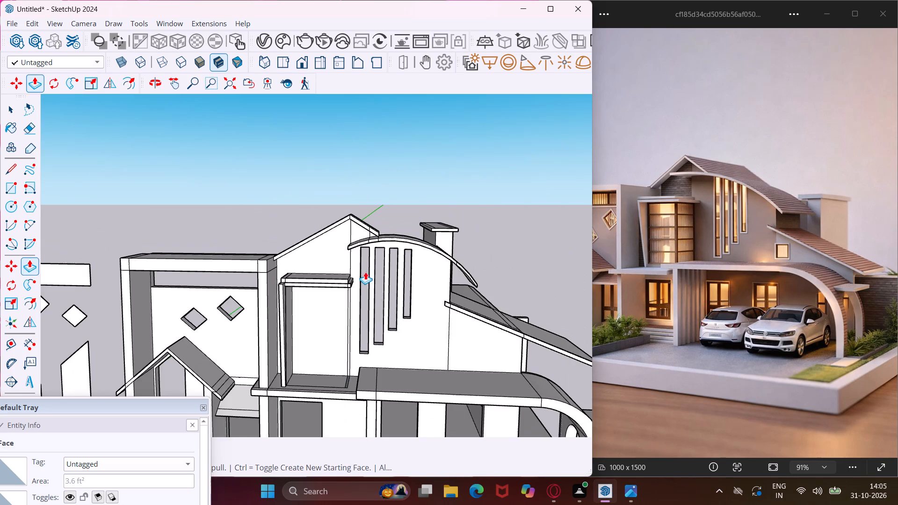
key("Escape")
key("space")
Push/Pull the small lower front edge face of the gable roof slope to extend that strip back to the tall wall's corner.
scroll(332, 270, "down", 6)
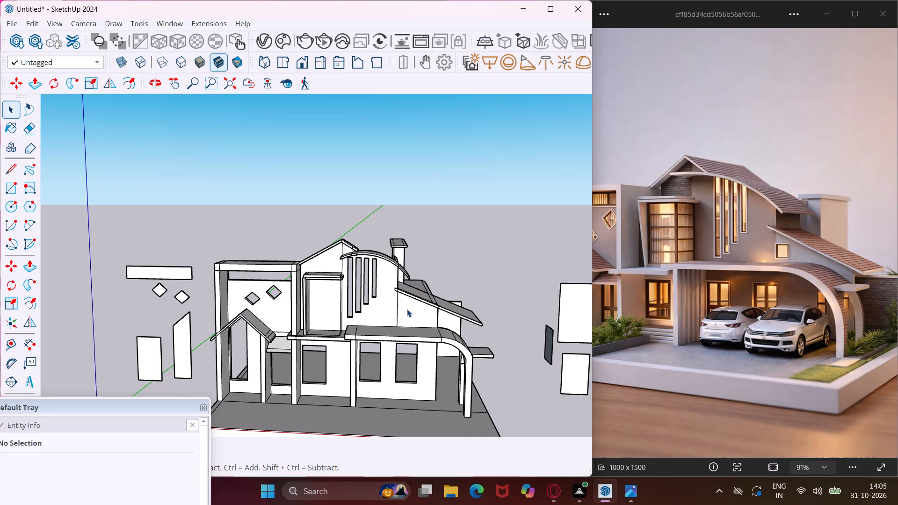
scroll(416, 316, "up", 2)
middle_click_drag(416, 316, 79, 376)
scroll(300, 223, "up", 5)
middle_click_drag(303, 229, 417, 221)
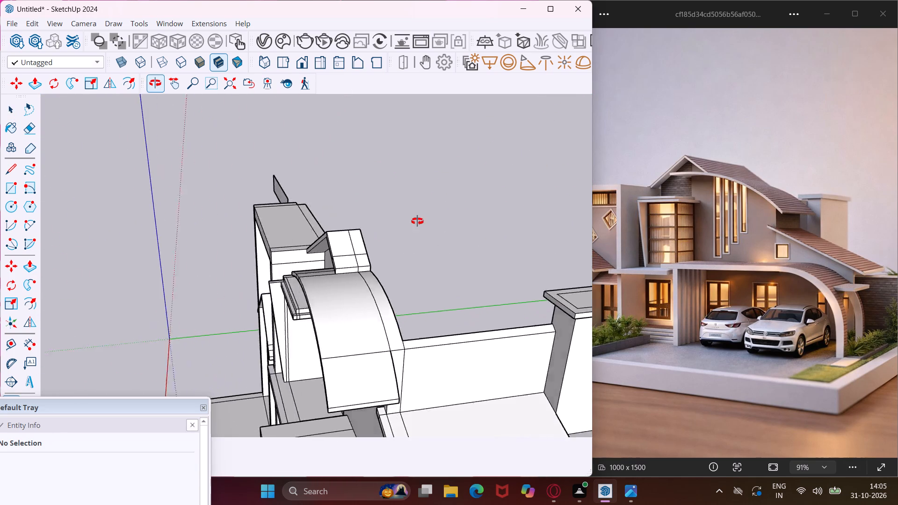
middle_click_drag(417, 221, 487, 202)
scroll(382, 222, "up", 8)
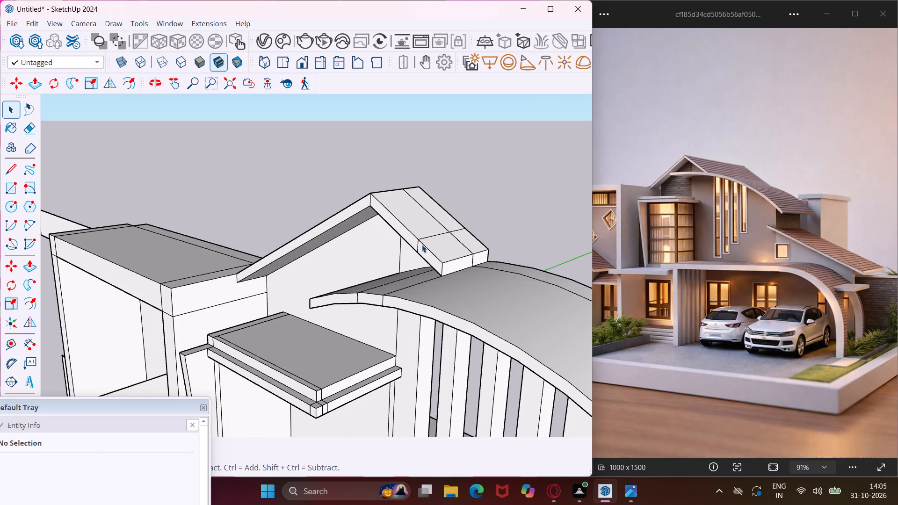
scroll(424, 245, "up", 3)
left_click(431, 260)
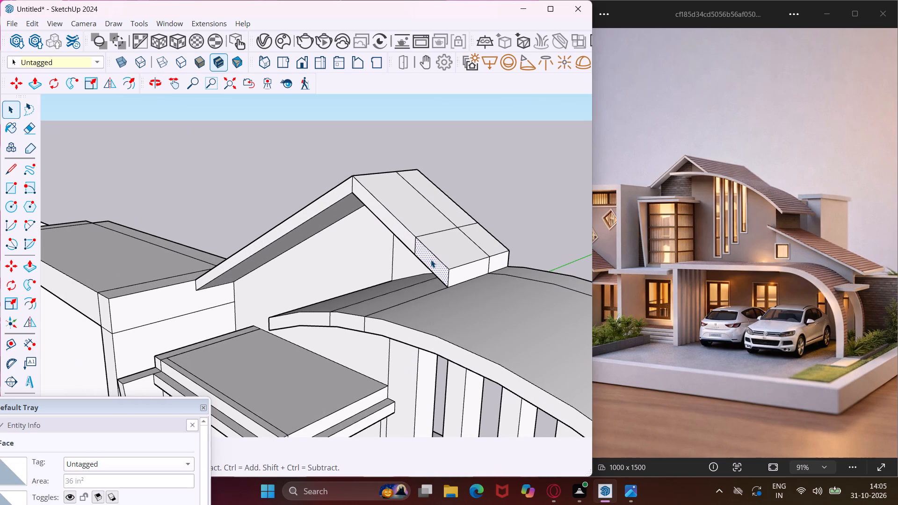
key("p")
left_click(456, 245)
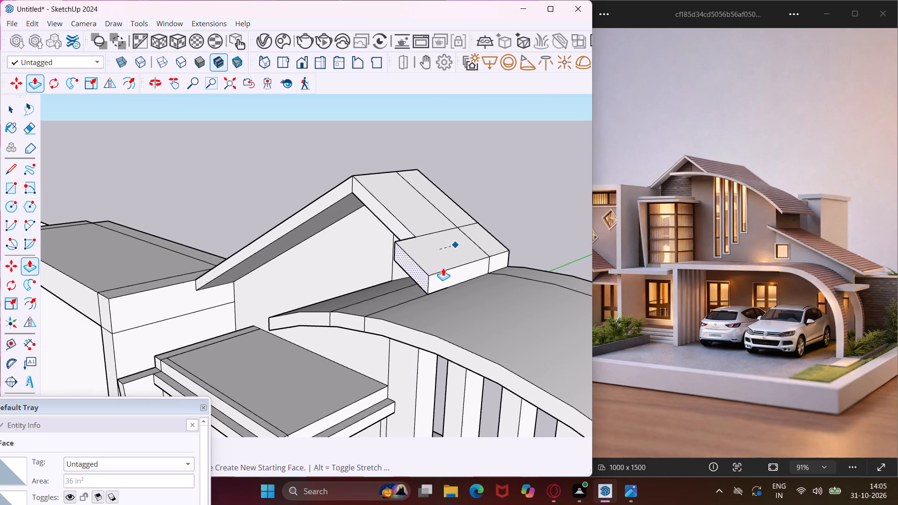
key("Escape")
scroll(436, 272, "up", 3)
left_click(440, 267)
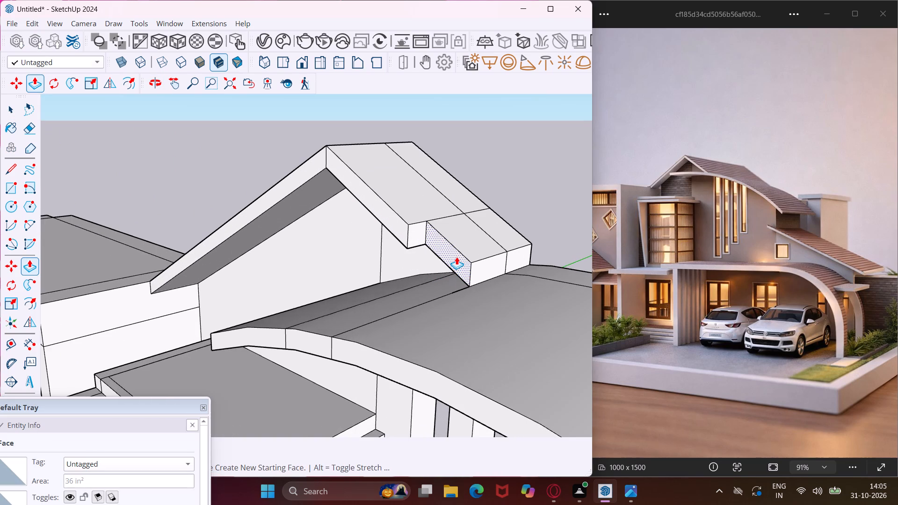
scroll(455, 257, "down", 5)
middle_click_drag(499, 245, 369, 274)
scroll(368, 274, "down", 16)
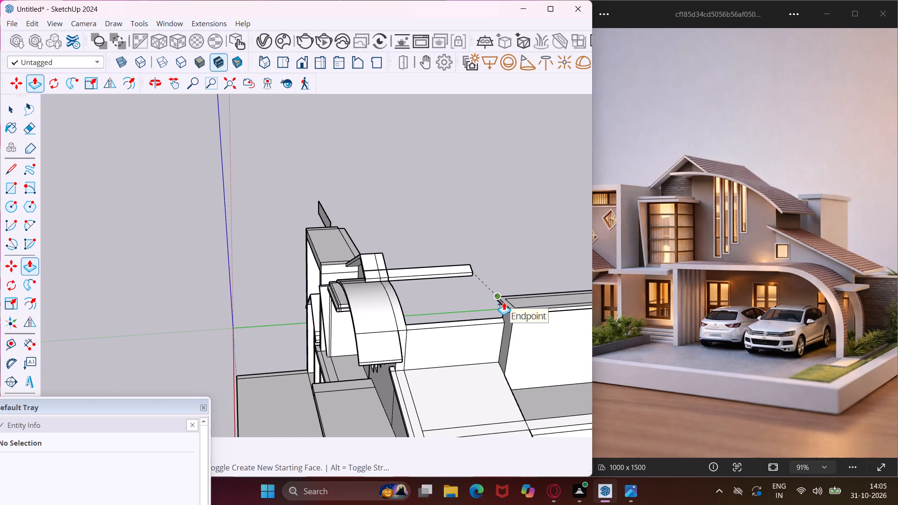
left_click(504, 302)
Repeat the same Push/Pull distance on the upper front edge face of the gable roof slope.
scroll(355, 260, "up", 3)
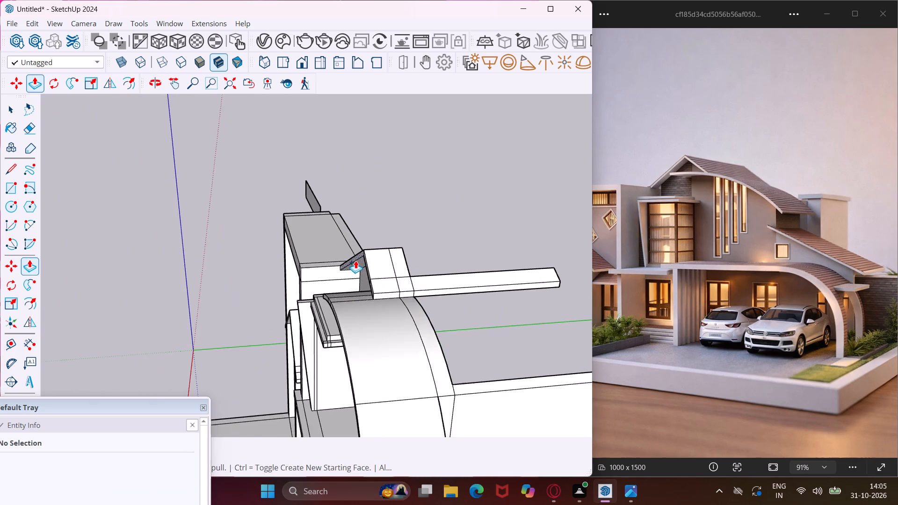
scroll(355, 260, "up", 16)
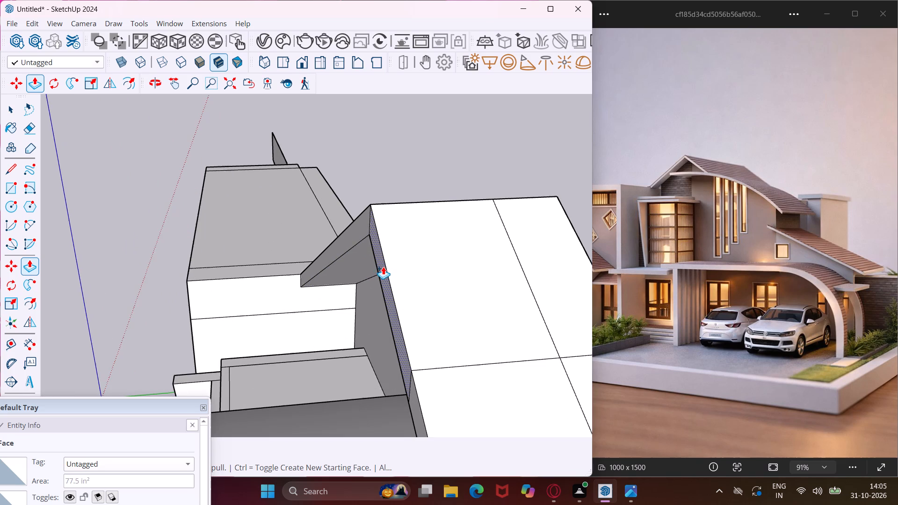
double_click(383, 267)
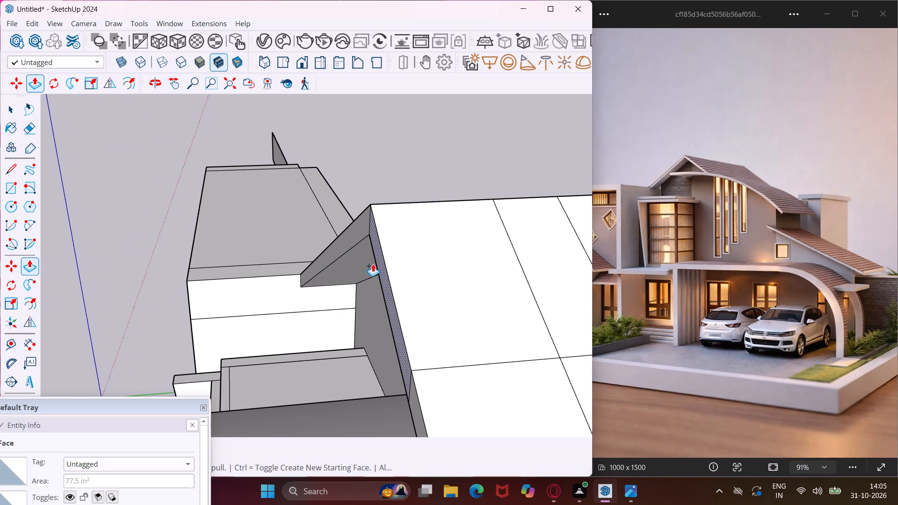
Repeat the same Push/Pull distance on the front edge face of the gable roof's opposite slope.
scroll(364, 237, "up", 3)
double_click(361, 228)
scroll(355, 213, "down", 6)
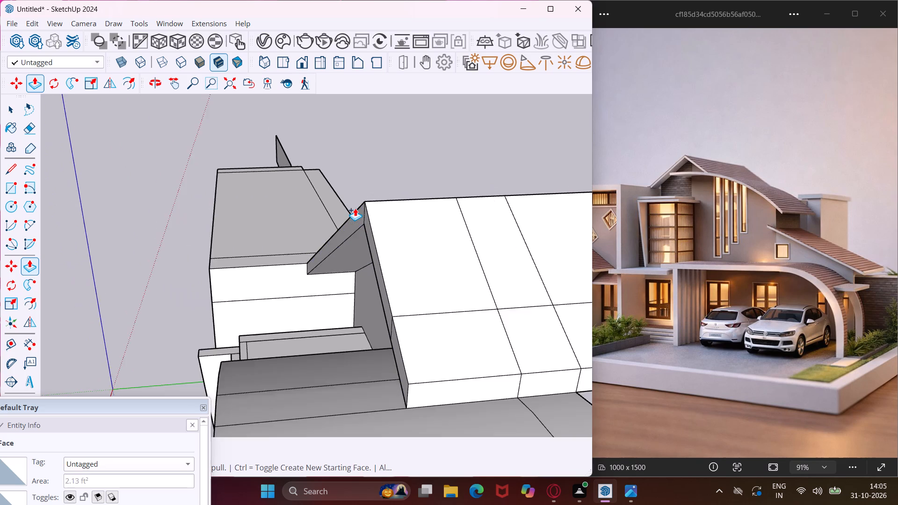
scroll(355, 208, "down", 11)
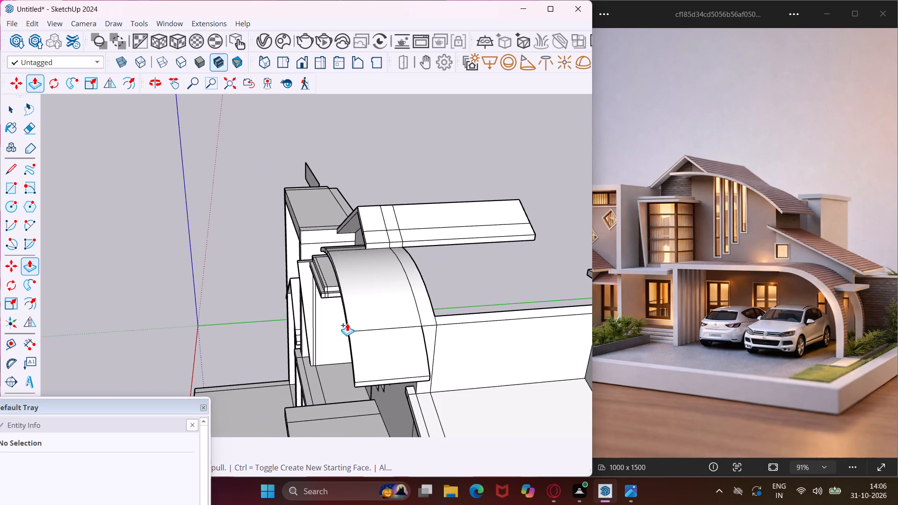
Repeat the same Push/Pull distance on each front edge face of the curved roof, from its upper tip to its lower end.
middle_click_drag(348, 323, 533, 322)
scroll(377, 239, "up", 5)
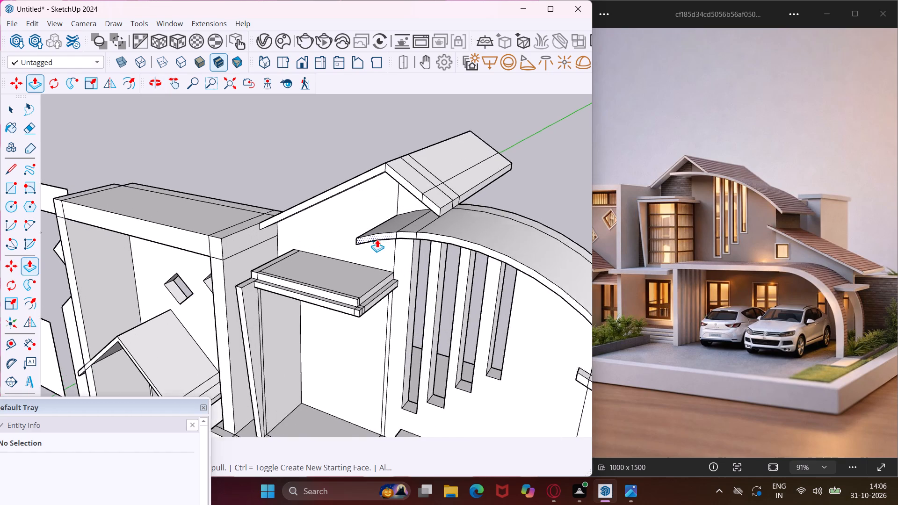
scroll(377, 239, "up", 5)
double_click(376, 237)
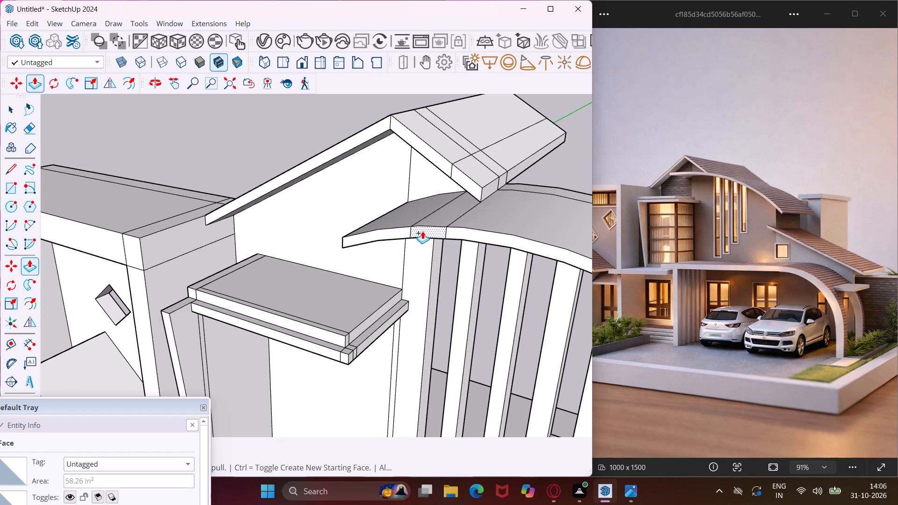
double_click(422, 231)
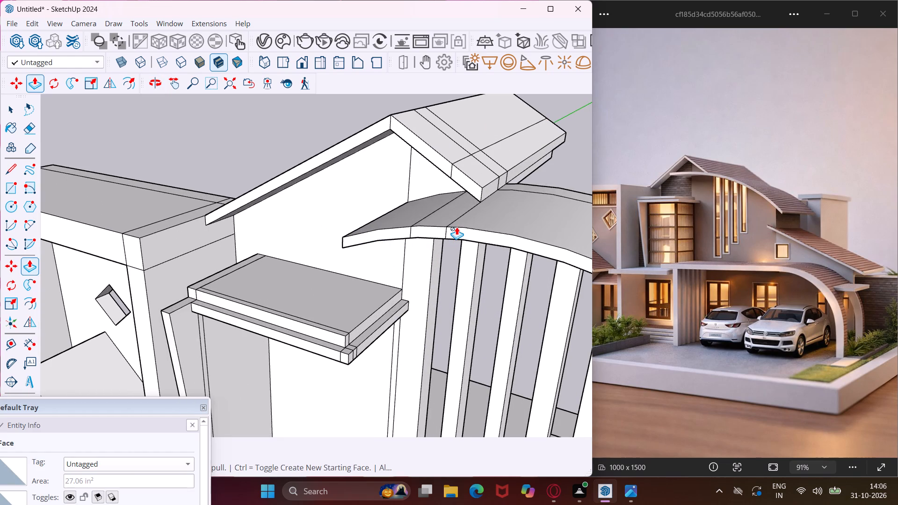
double_click(457, 231)
scroll(361, 230, "down", 4)
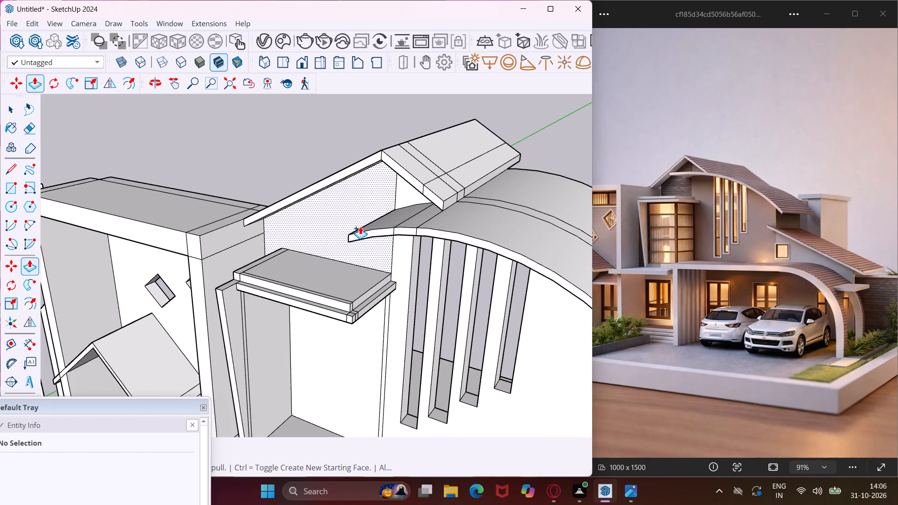
scroll(360, 226, "down", 4)
scroll(535, 304, "up", 4)
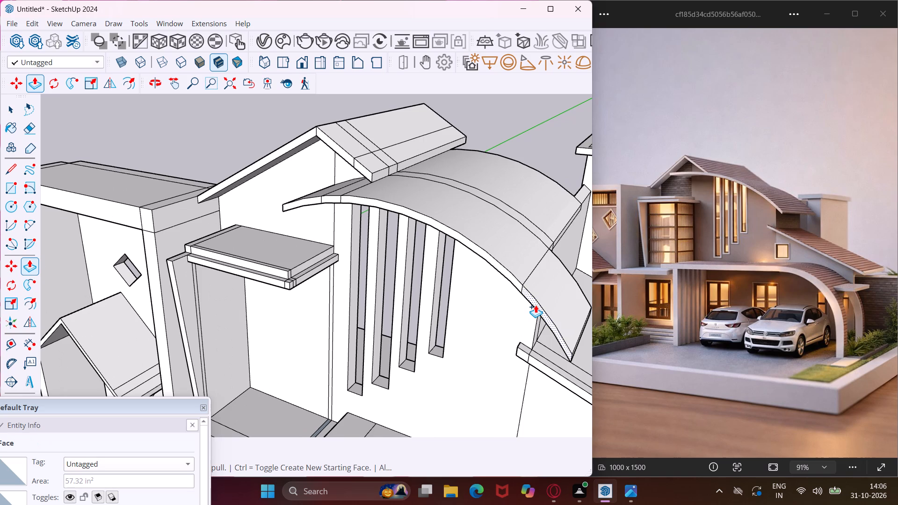
double_click(536, 305)
scroll(342, 274, "down", 8)
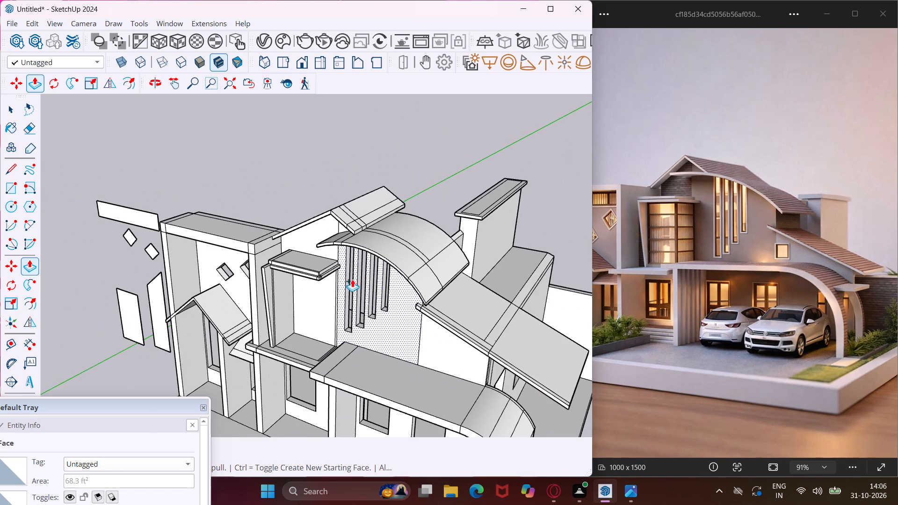
key("Escape")
key("space")
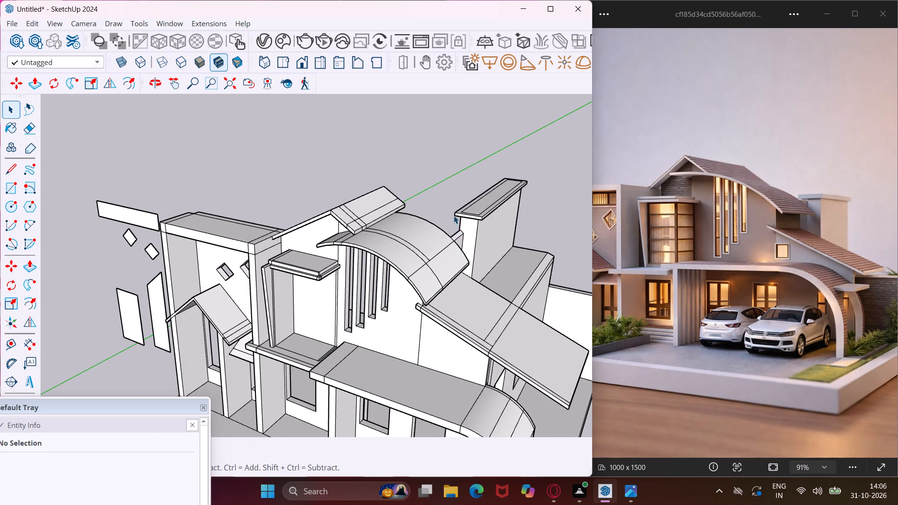
Push/Pull the curved roof's upper rear edge faces one by one until level with the rear corner of the gable roof.
scroll(454, 212, "up", 2)
middle_click_drag(454, 212, 213, 254)
scroll(454, 212, "up", 1)
middle_click_drag(362, 265, 230, 277)
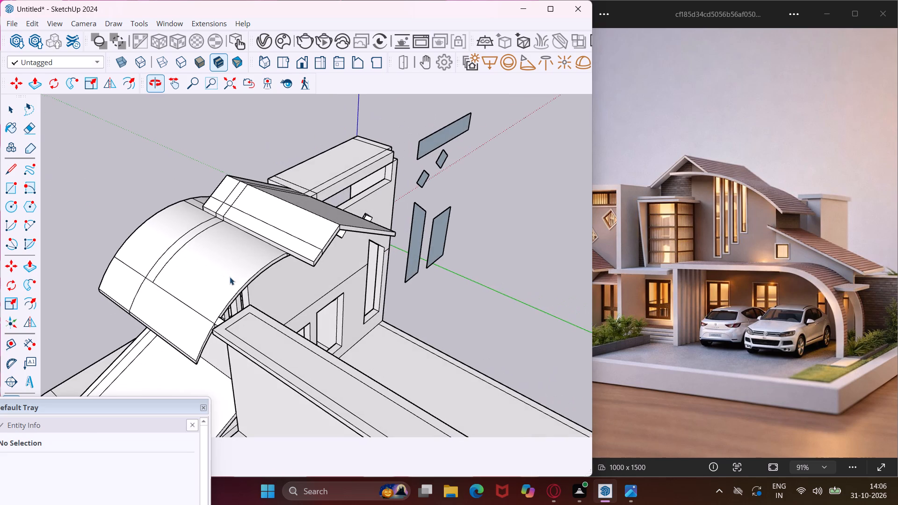
scroll(251, 280, "up", 4)
middle_click_drag(277, 260, 240, 233)
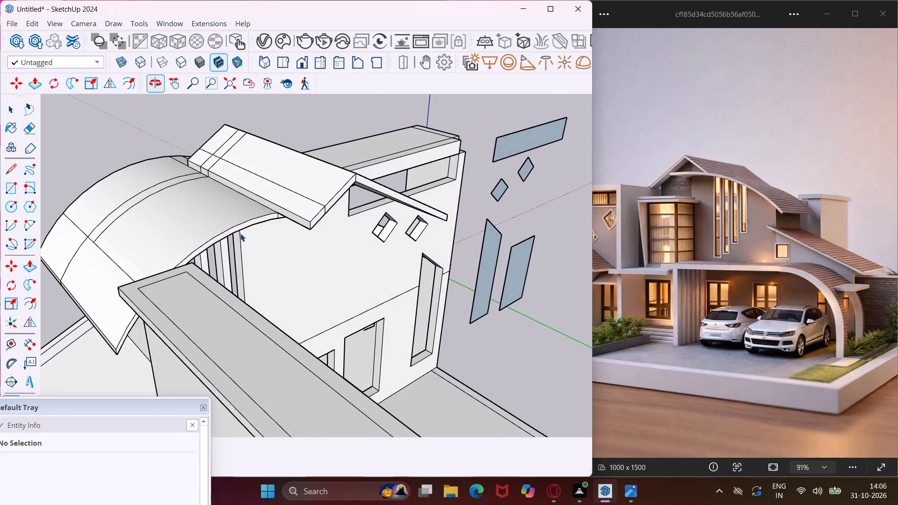
scroll(240, 233, "up", 5)
middle_click_drag(261, 231, 226, 204)
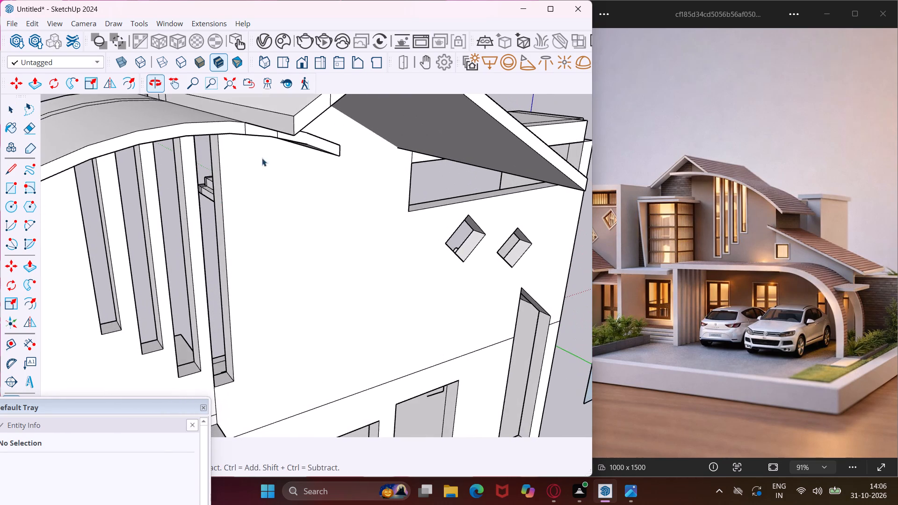
scroll(293, 134, "up", 3)
left_click(305, 137)
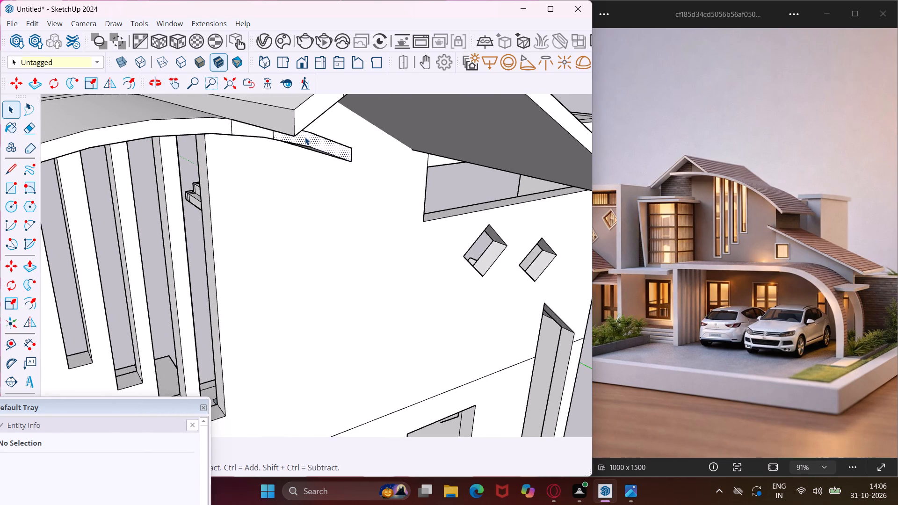
key("p")
left_click(305, 137)
left_click(294, 114)
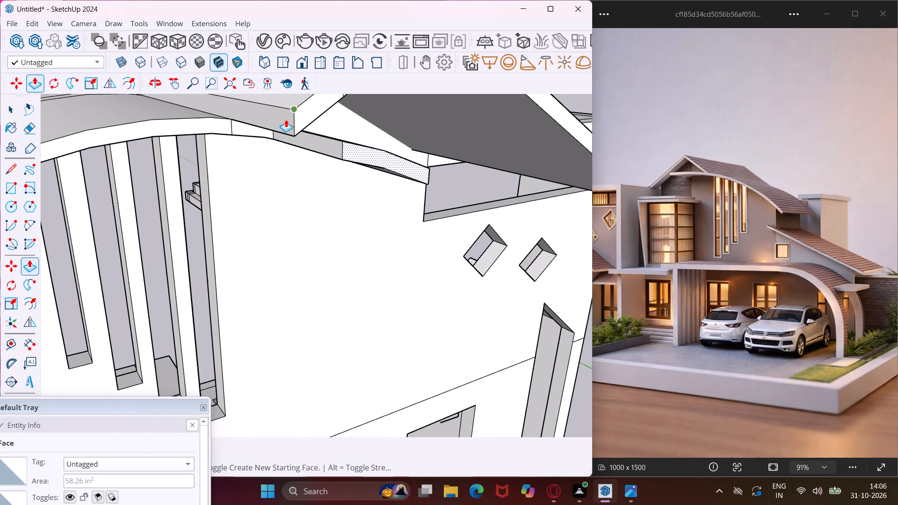
scroll(263, 124, "up", 4)
key("Escape")
left_click(233, 130)
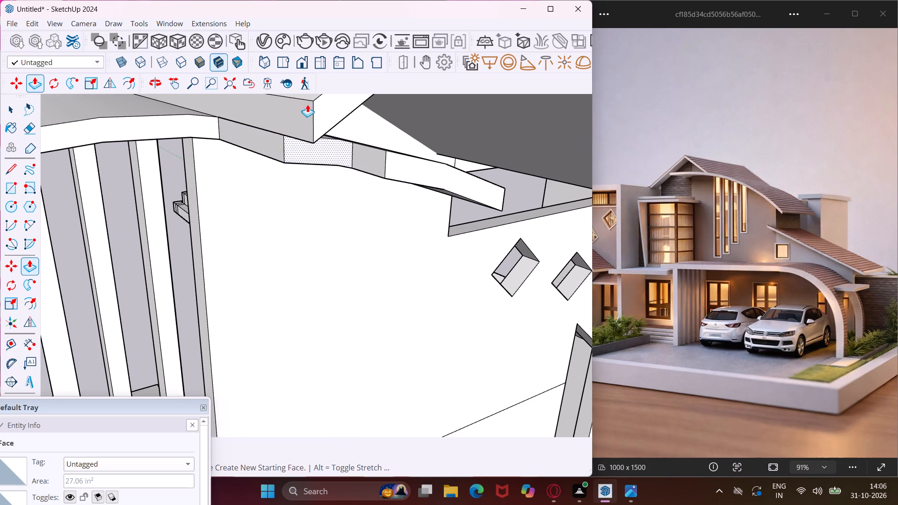
left_click(318, 101)
left_click(198, 123)
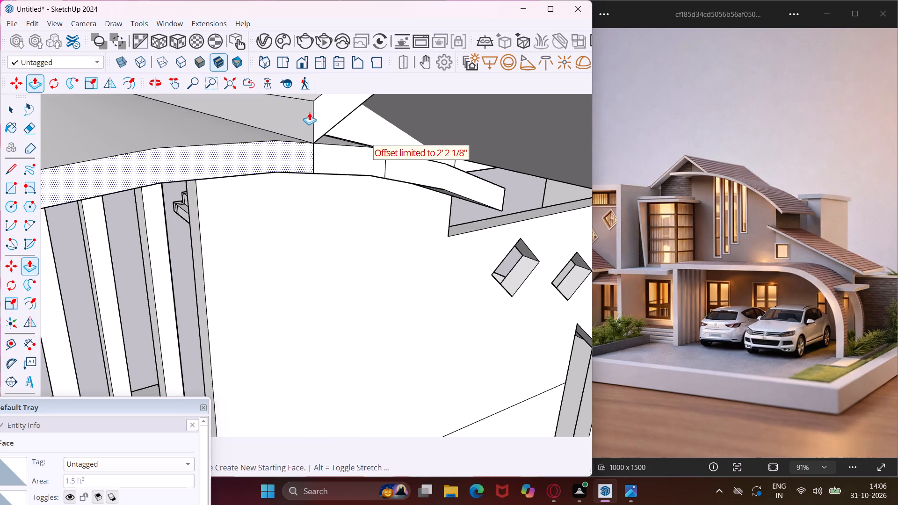
left_click(317, 110)
scroll(318, 110, "down", 8)
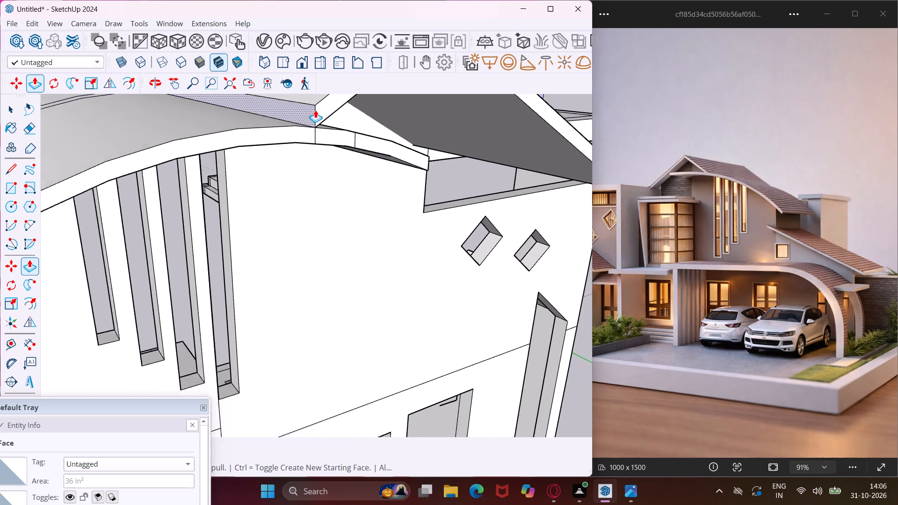
Repeat the same Push/Pull distance on the remaining lower rear edge face of the curved roof.
scroll(315, 110, "down", 6)
middle_click_drag(313, 110, 361, 175)
scroll(353, 153, "down", 4)
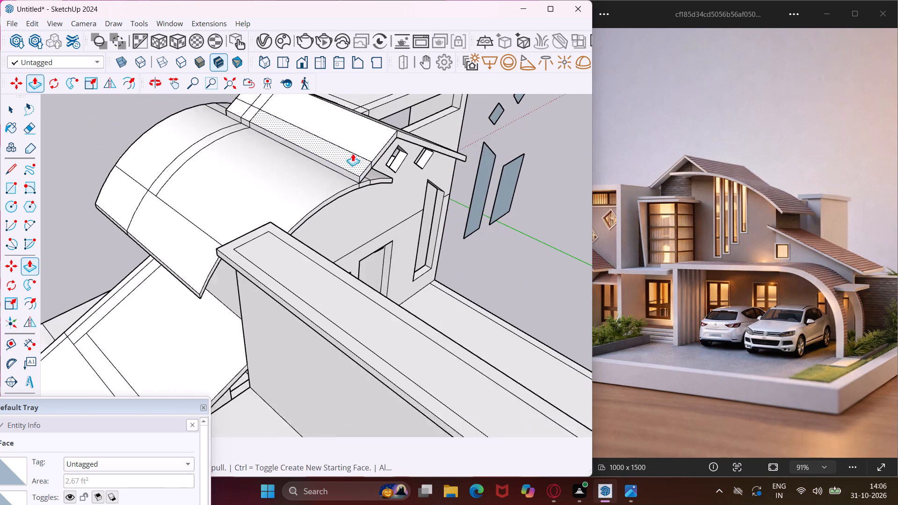
scroll(353, 153, "down", 2)
scroll(225, 279, "up", 10)
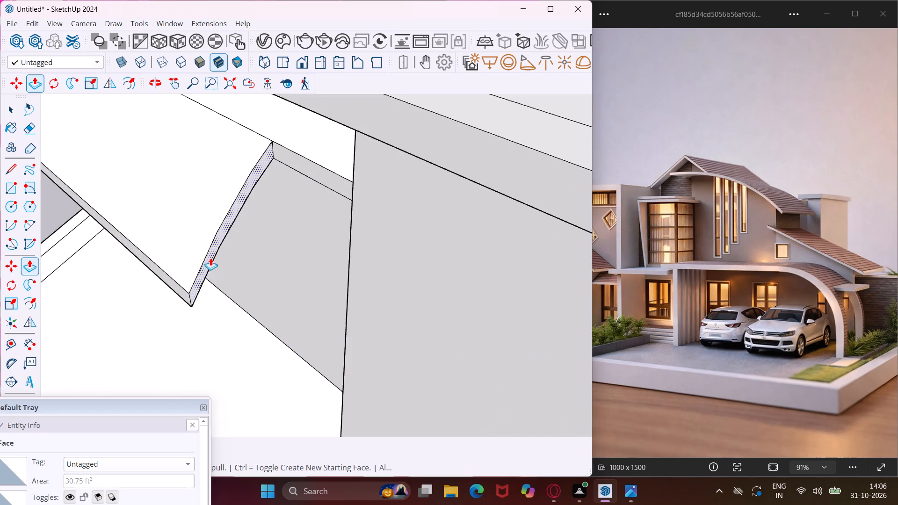
double_click(210, 257)
scroll(208, 255, "down", 1)
middle_click_drag(231, 262, 382, 256)
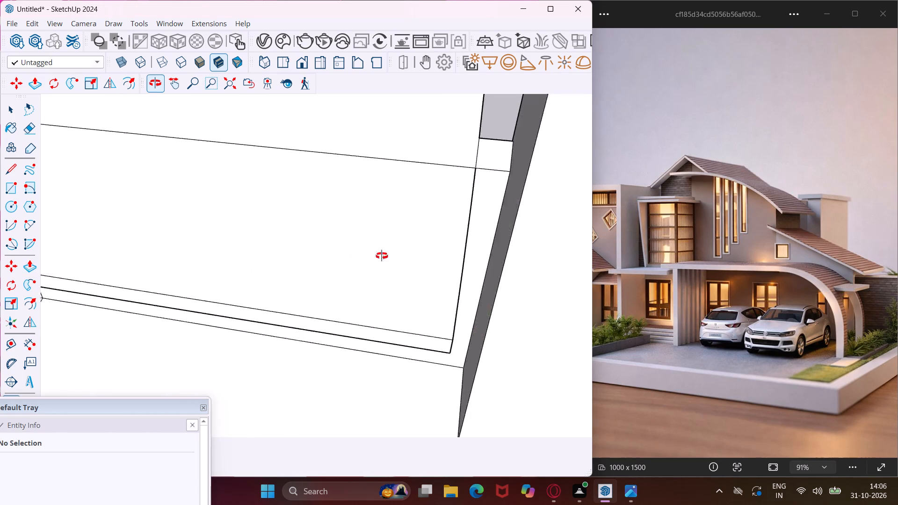
middle_click_drag(382, 256, 434, 255)
scroll(404, 239, "down", 14)
key("Escape")
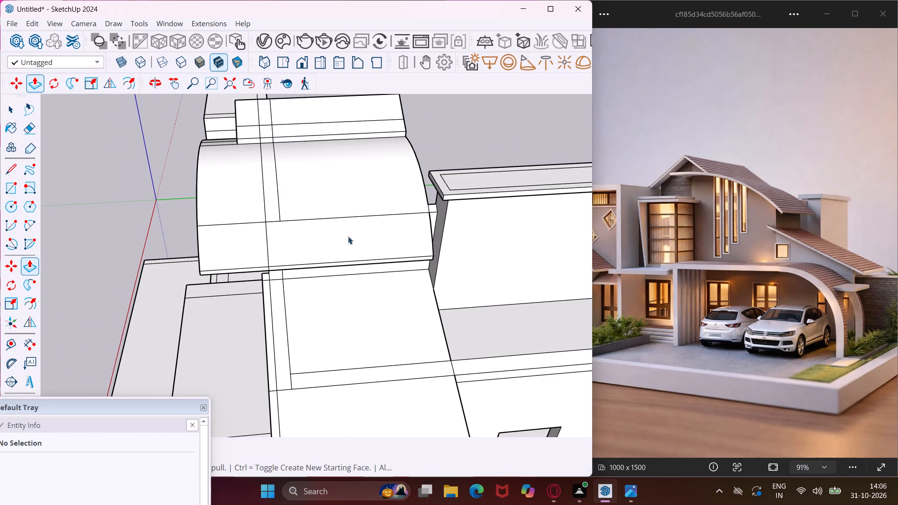
key("space")
key("space")
Erase the leftover vertical line on the front wall below the upper end of the lean-to roof.
middle_click_drag(237, 211, 438, 179)
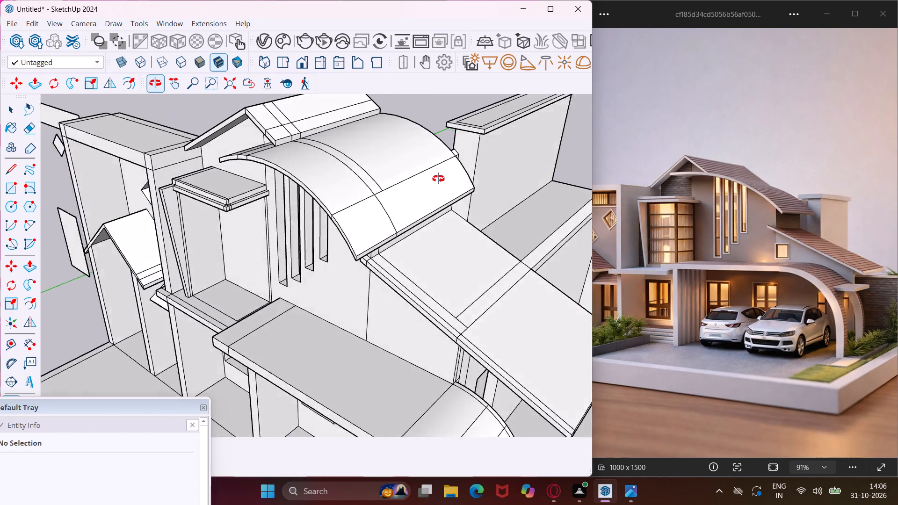
middle_click_drag(438, 179, 471, 173)
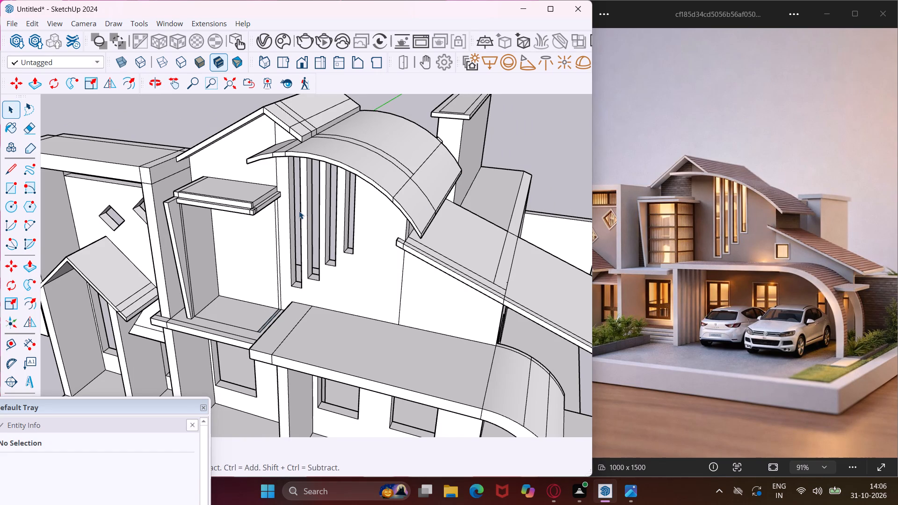
middle_click_drag(299, 211, 385, 152)
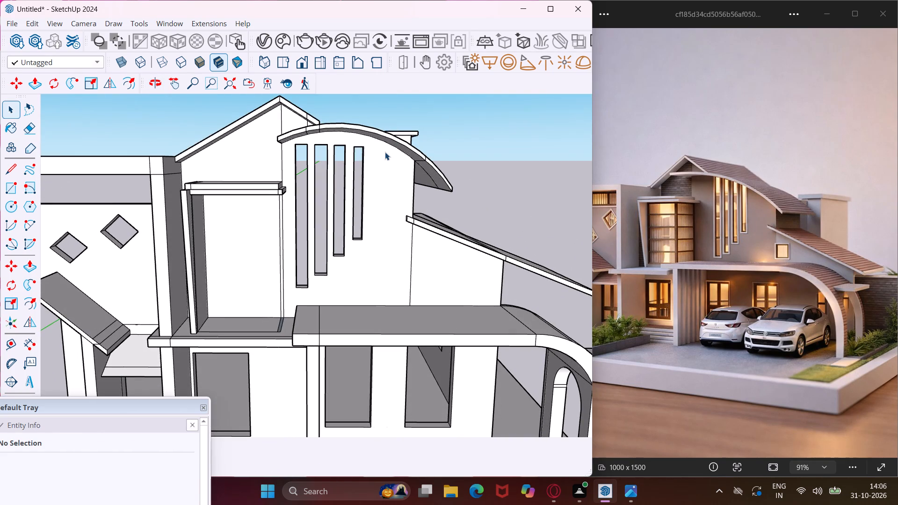
scroll(306, 180, "down", 3)
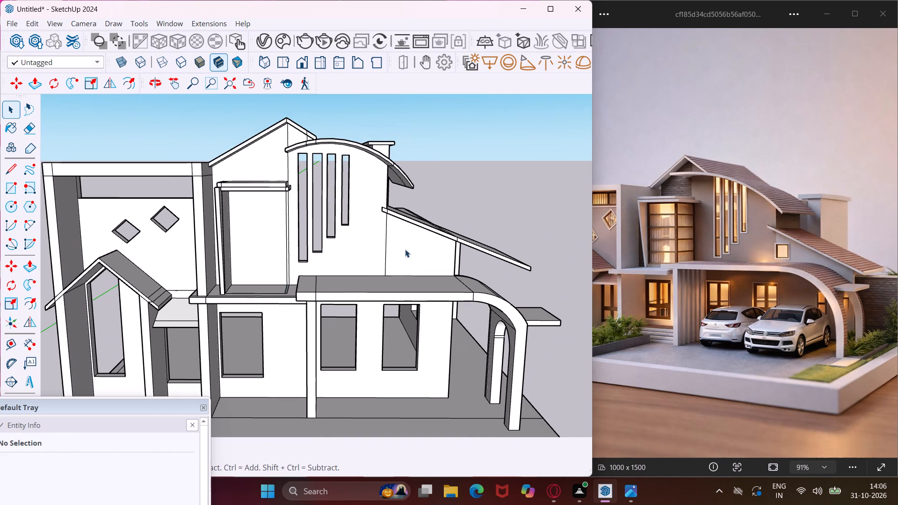
scroll(423, 257, "up", 4)
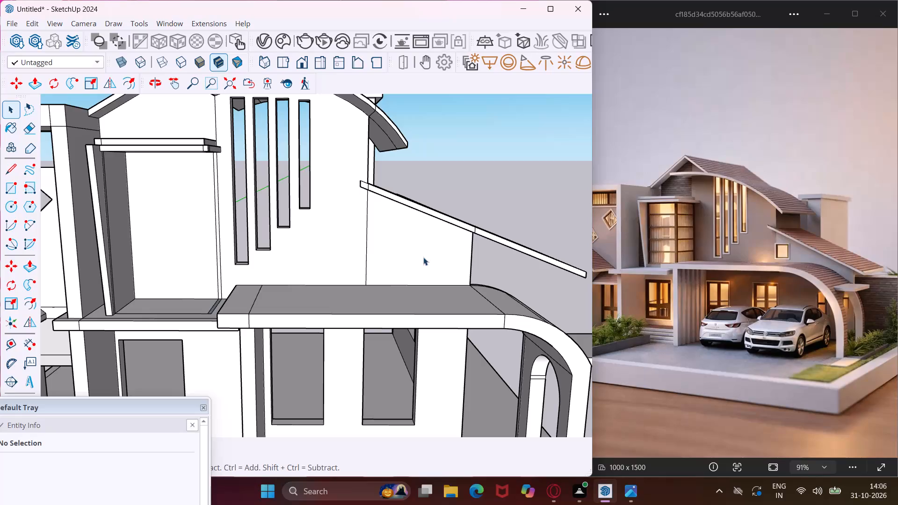
key("e")
left_click(366, 253)
key("Escape")
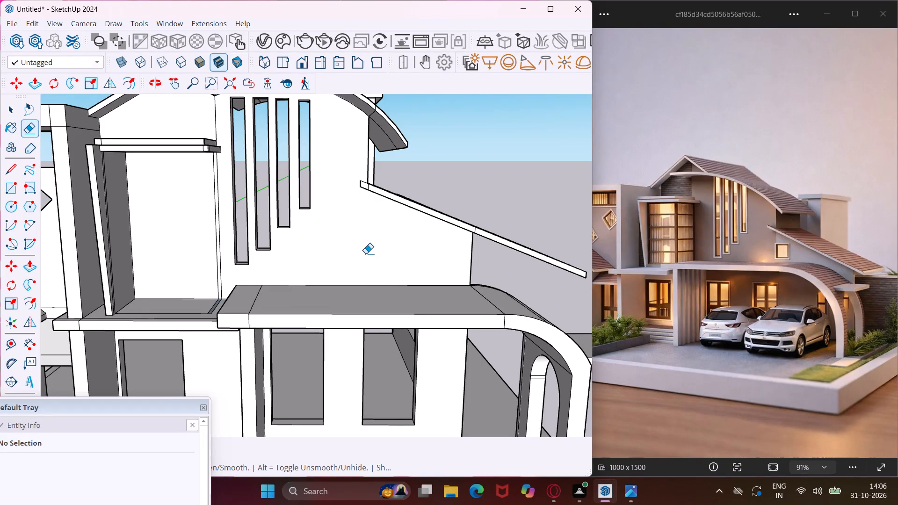
key("space")
Draw a roughly square window rectangle of about 9.2 ft² on the front wall beneath the sloping lean-to roof.
middle_click_drag(366, 253, 384, 222)
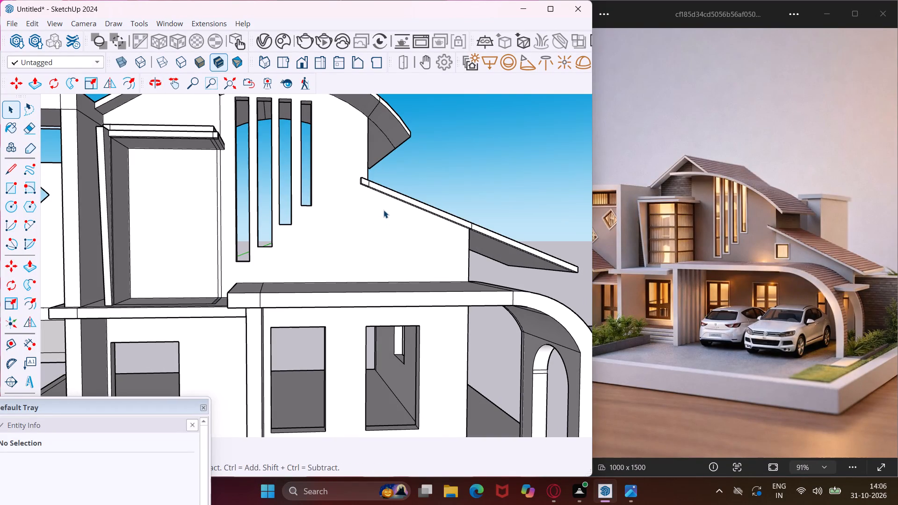
left_click(4, 188)
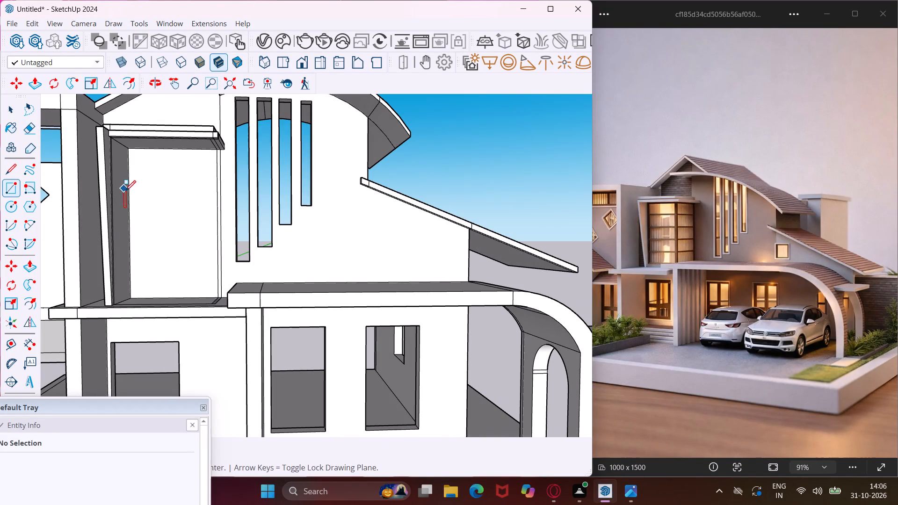
scroll(126, 194, "down", 3)
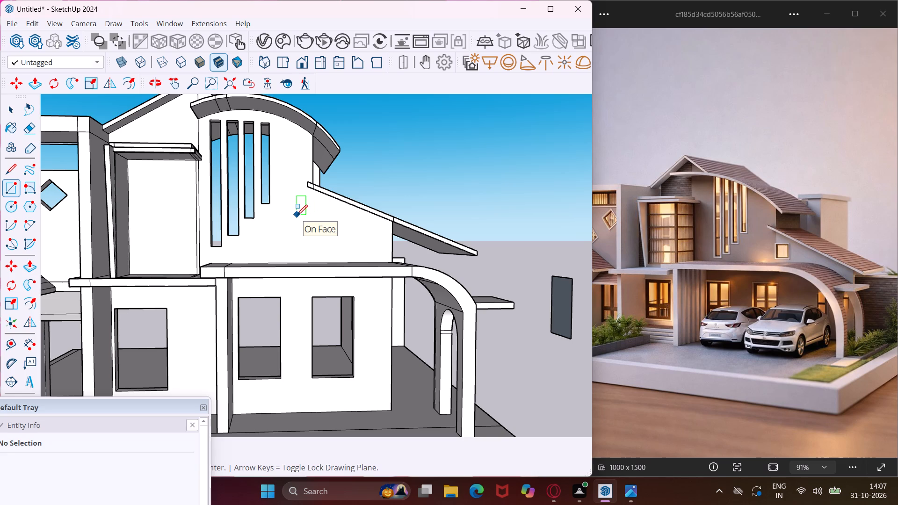
left_click(296, 215)
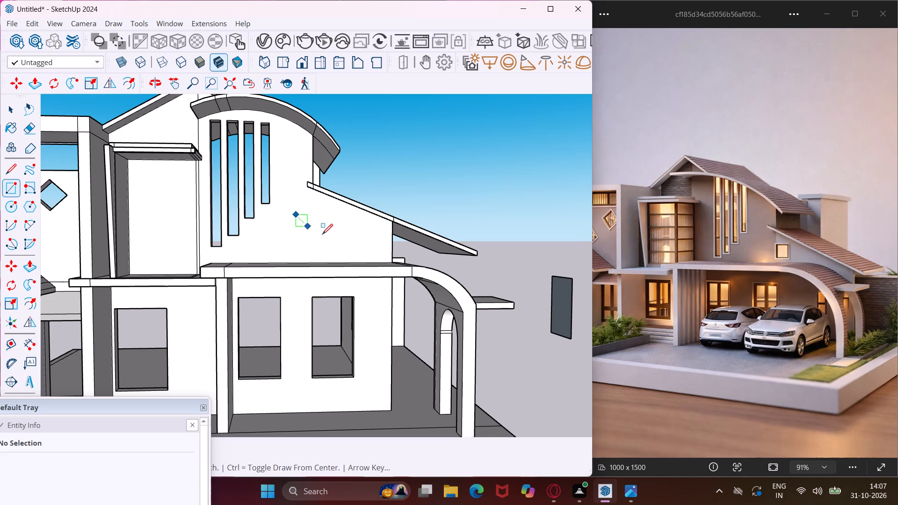
left_click(338, 253)
key("Escape")
key("space")
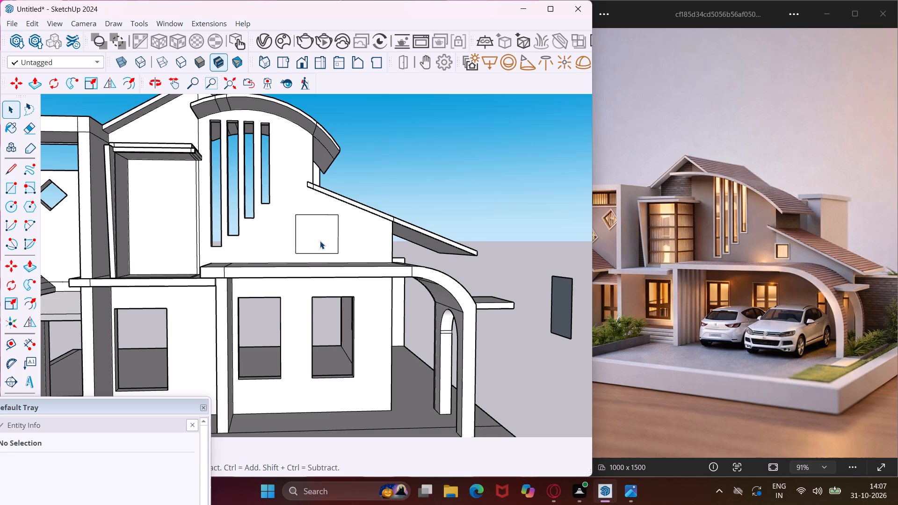
Copy the square window face out beside the house, next to the other spare window panels.
left_click(316, 236)
key("m")
left_click(316, 236)
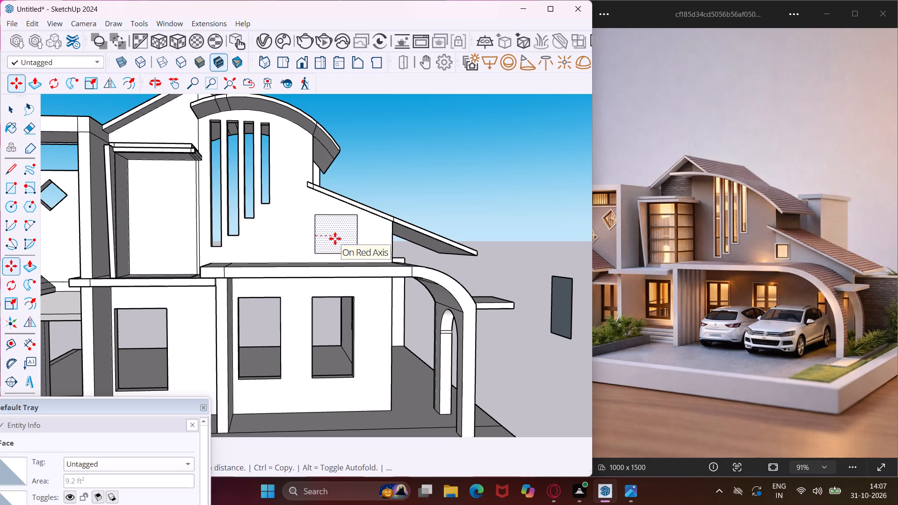
scroll(292, 241, "down", 10)
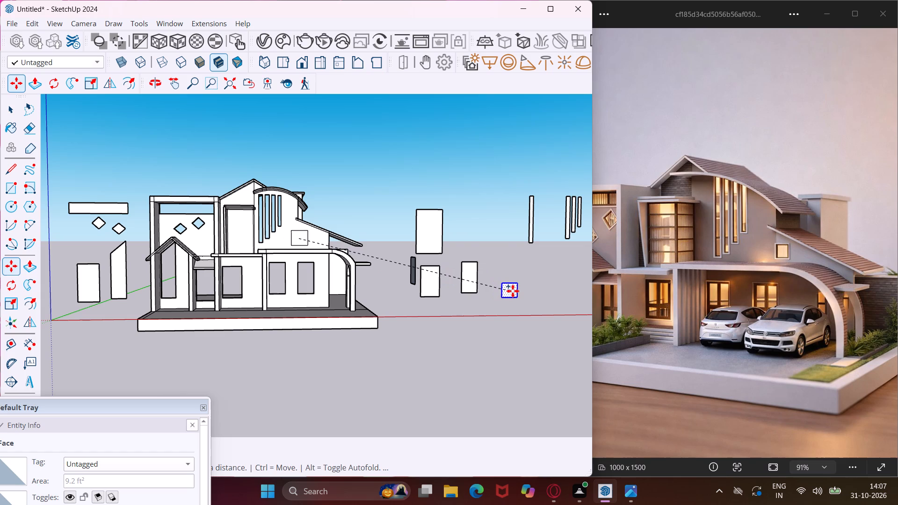
left_click(513, 291)
key("Escape")
key("space")
scroll(303, 235, "up", 10)
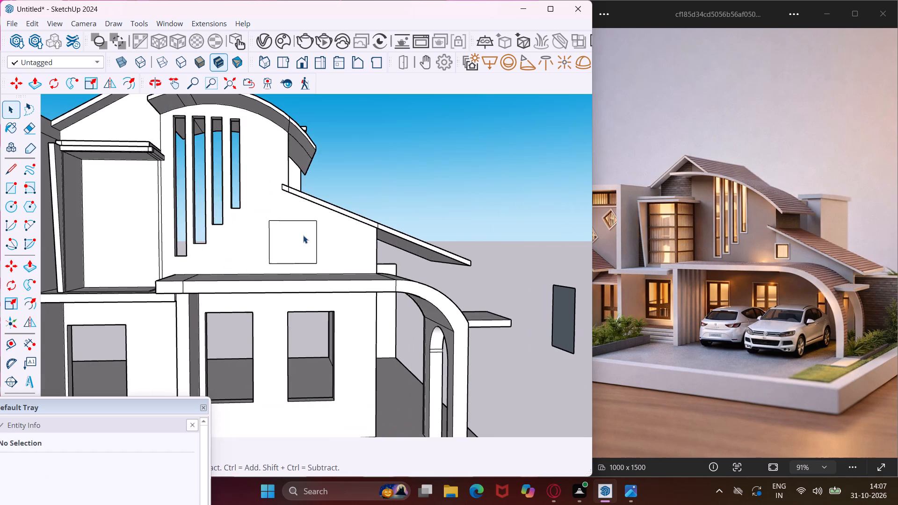
Push the square window face beneath the lean-to roof inward to recess it into the front wall.
middle_click_drag(303, 235, 315, 269)
scroll(302, 253, "up", 5)
left_click(301, 252)
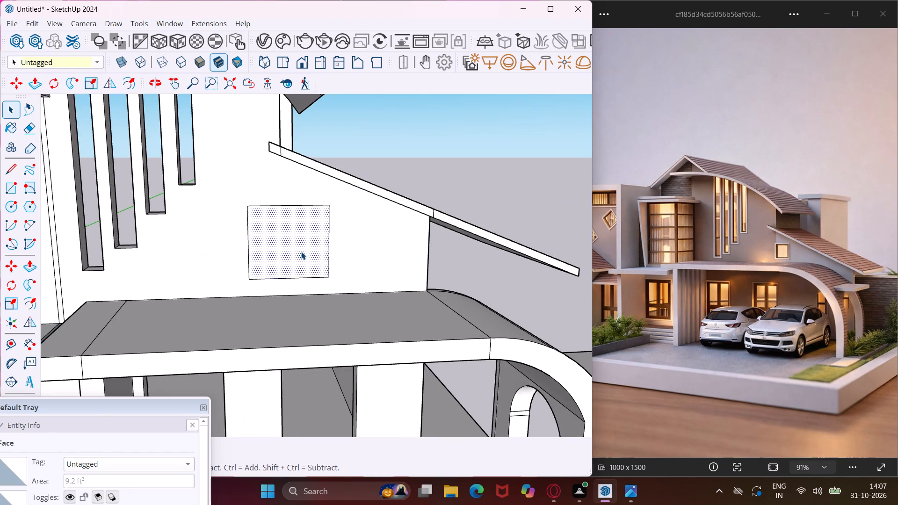
key("p")
left_click(301, 252)
left_click(297, 231)
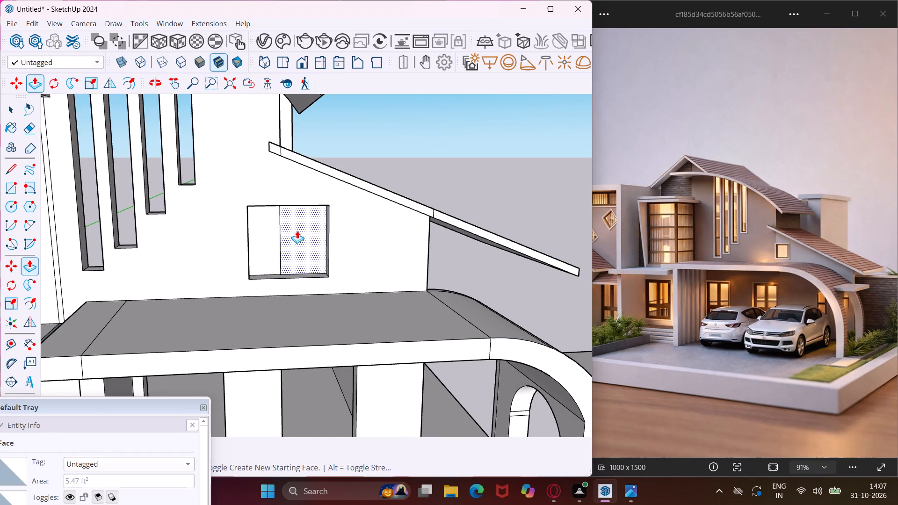
key("Escape")
Erase the vertical line crossing the recessed square window and delete its back face to open the window through the wall.
key("space")
key("e")
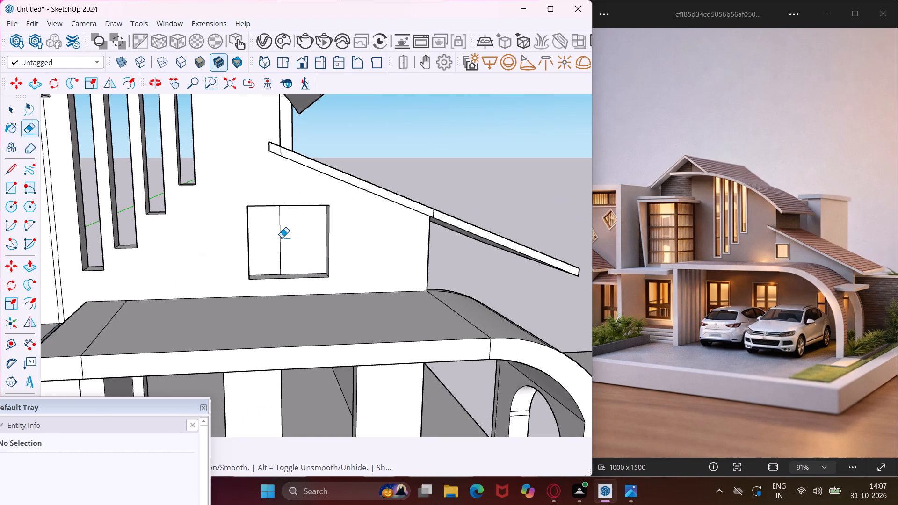
left_click(282, 238)
key("Escape")
key("space")
left_click(282, 238)
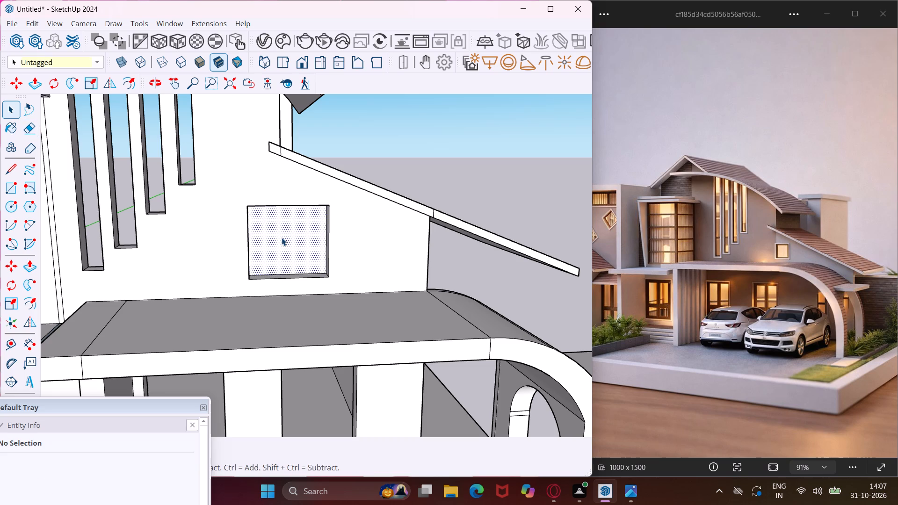
key("Delete")
Push/Pull the small 108 in² end face of the flat-roof band at the rear until it fills the notch flush with the wall's edge.
scroll(271, 244, "down", 4)
middle_click_drag(271, 244, 276, 305)
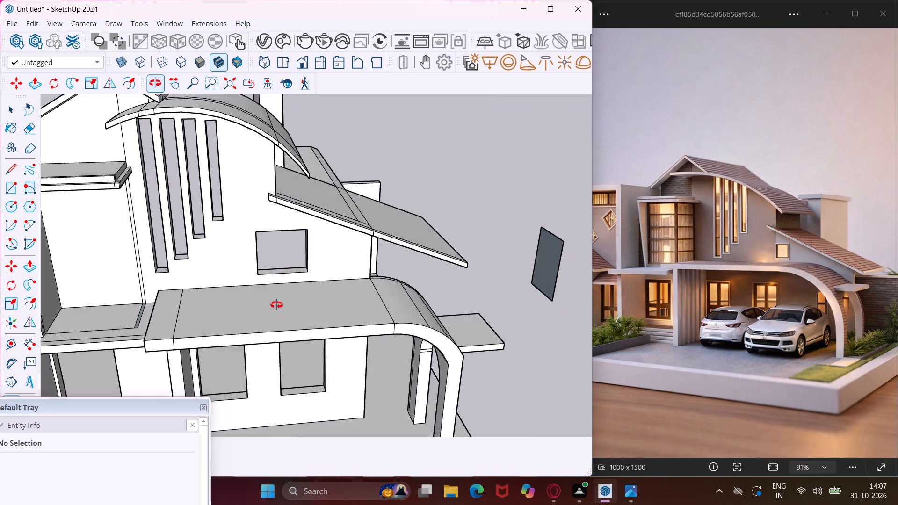
middle_click_drag(276, 305, 276, 307)
scroll(276, 307, "up", 1)
scroll(287, 244, "down", 6)
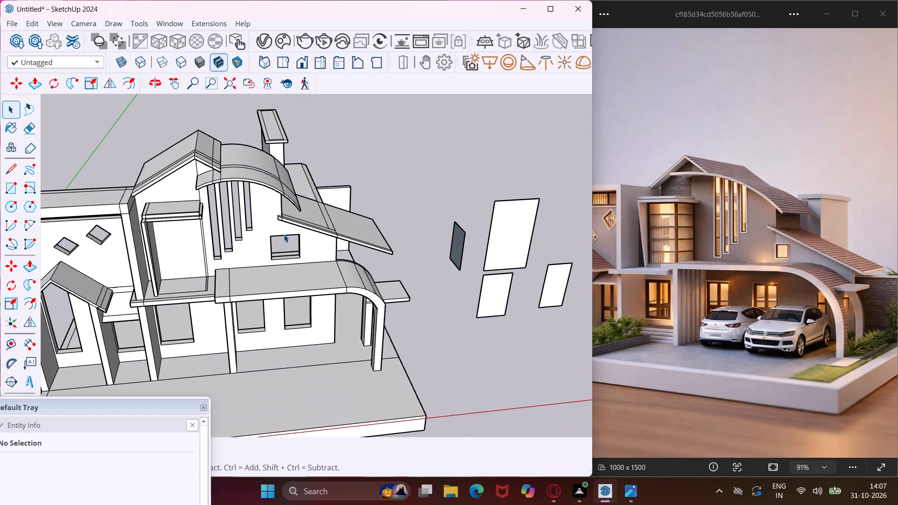
scroll(284, 234, "down", 2)
scroll(671, 216, "down", 6)
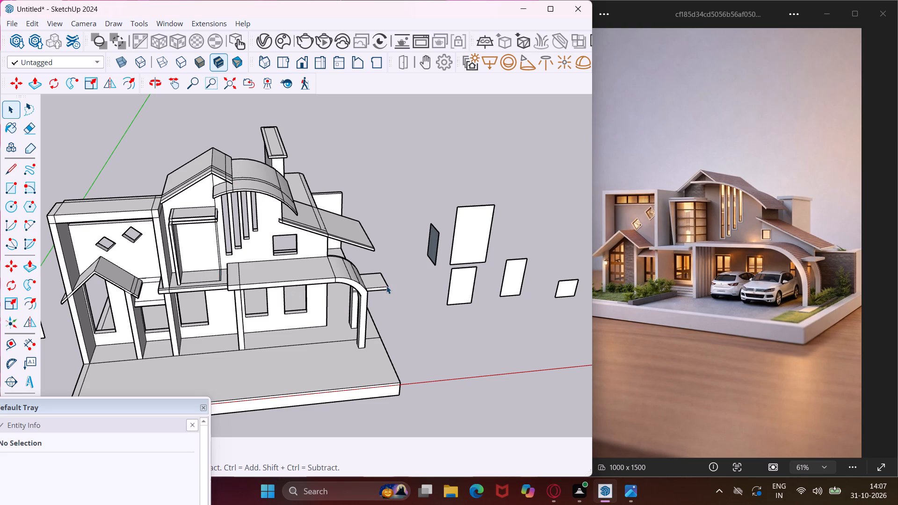
middle_click_drag(386, 286, 462, 304)
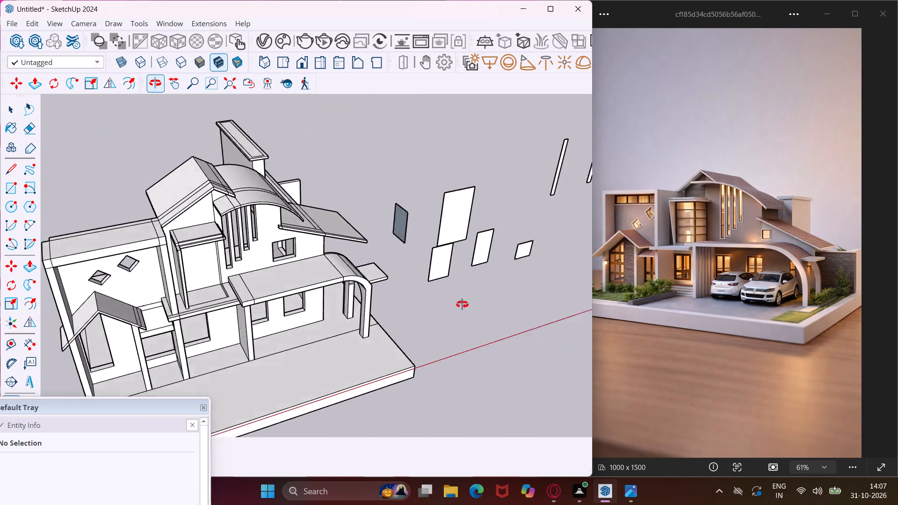
middle_click_drag(462, 304, 766, 235)
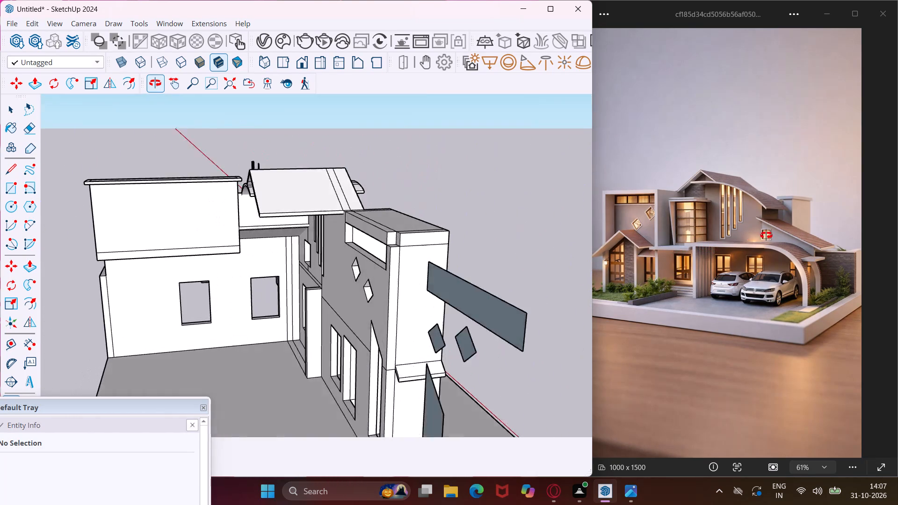
middle_click_drag(766, 235, 775, 233)
scroll(433, 221, "up", 2)
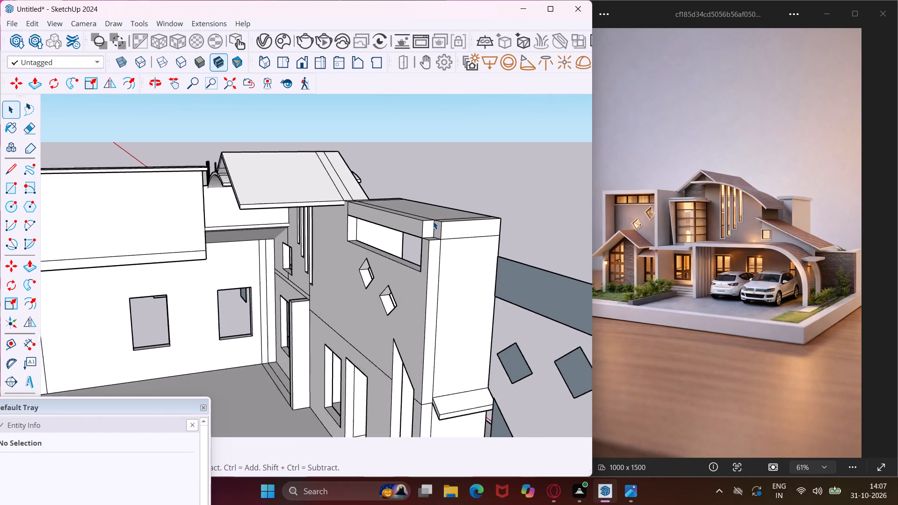
scroll(433, 221, "up", 8)
left_click(443, 233)
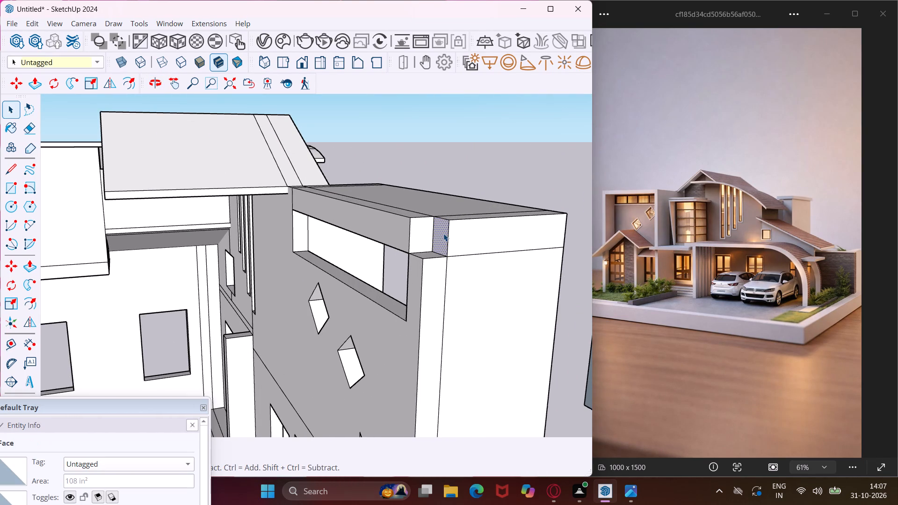
key("p")
left_click(443, 233)
left_click(405, 214)
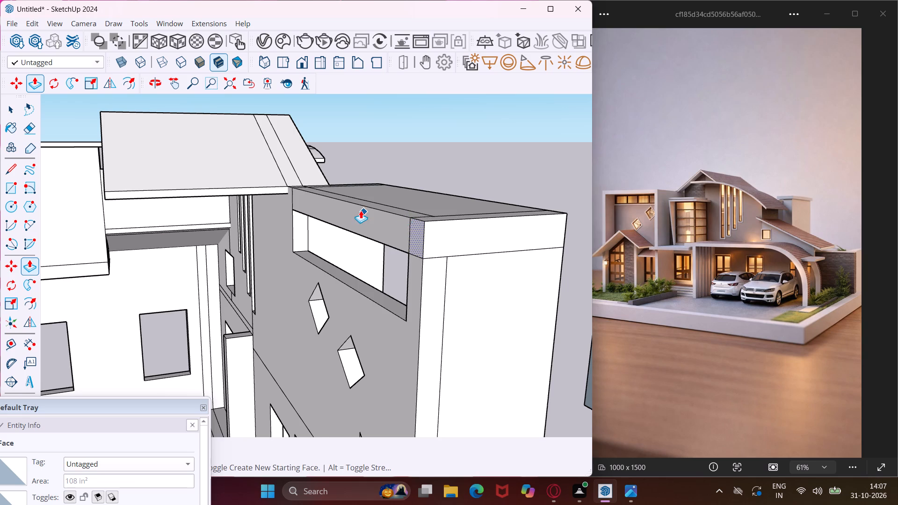
Raise the narrow strip along the base slab's flat-roof side into a side wall reaching the lower edge of the flat-roof band.
scroll(358, 209, "down", 15)
scroll(349, 205, "down", 6)
middle_click_drag(235, 269, 246, 321)
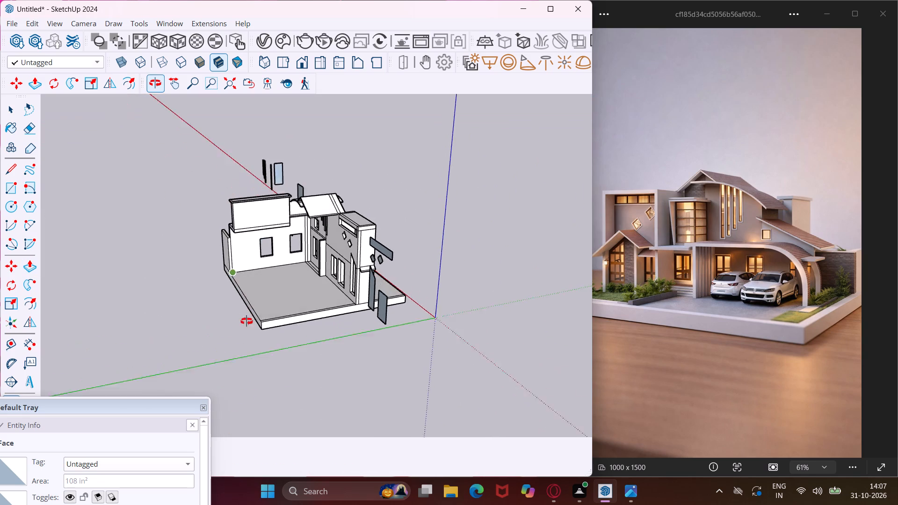
middle_click_drag(246, 321, 252, 350)
scroll(282, 334, "up", 5)
key("Escape")
scroll(272, 339, "up", 10)
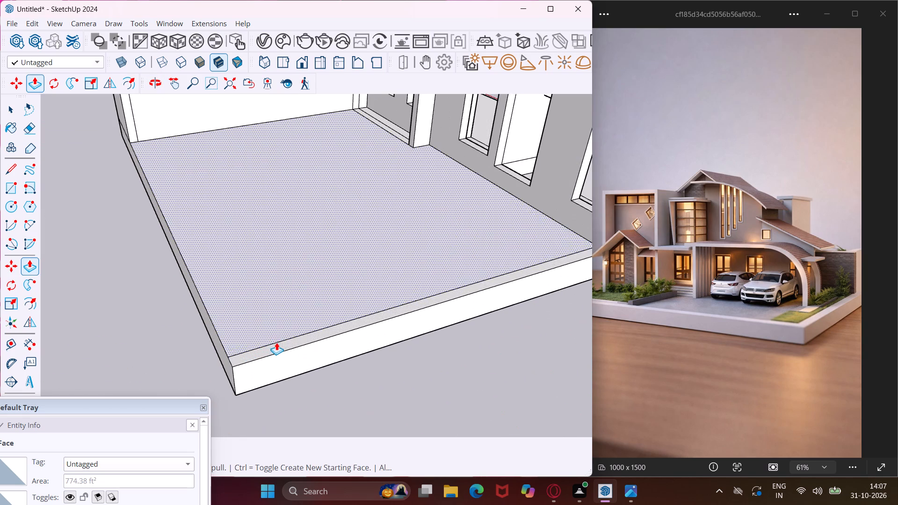
left_click(280, 344)
scroll(252, 321, "down", 11)
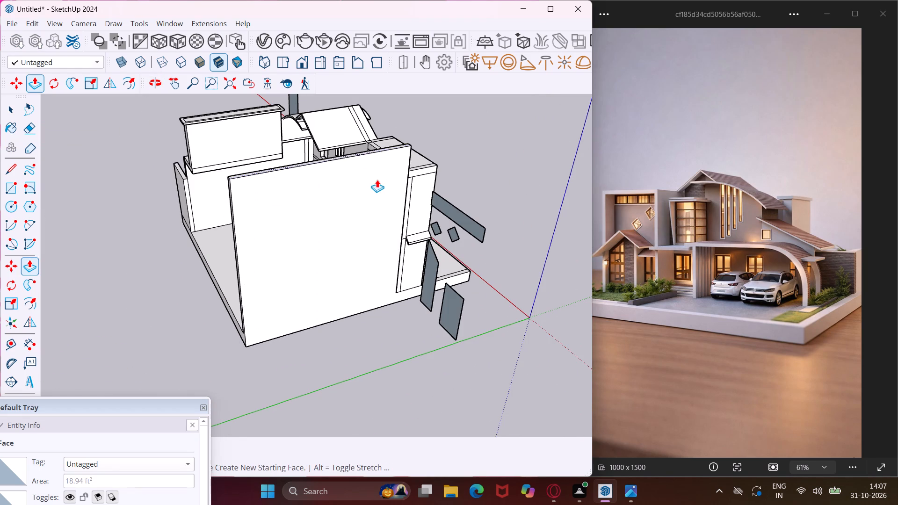
left_click(420, 168)
key("Escape")
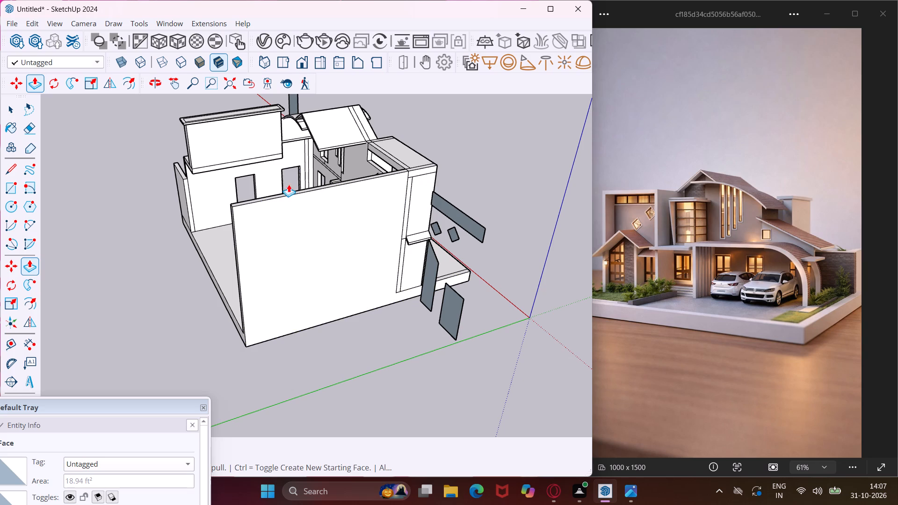
key("space")
Draw a line along the slab's rear edge from the opposite wall's corner to the new side wall, marking off a narrow strip.
middle_click_drag(281, 179, 471, 198)
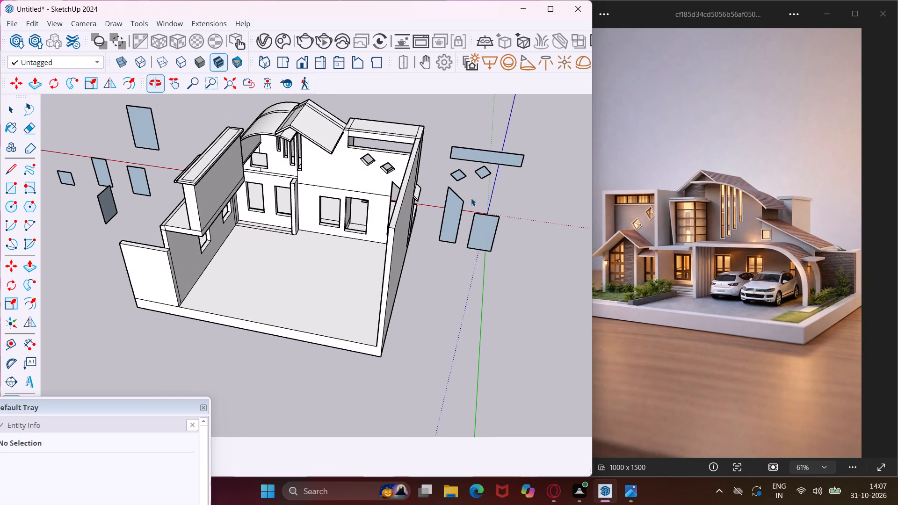
left_click(3, 174)
scroll(182, 299, "up", 5)
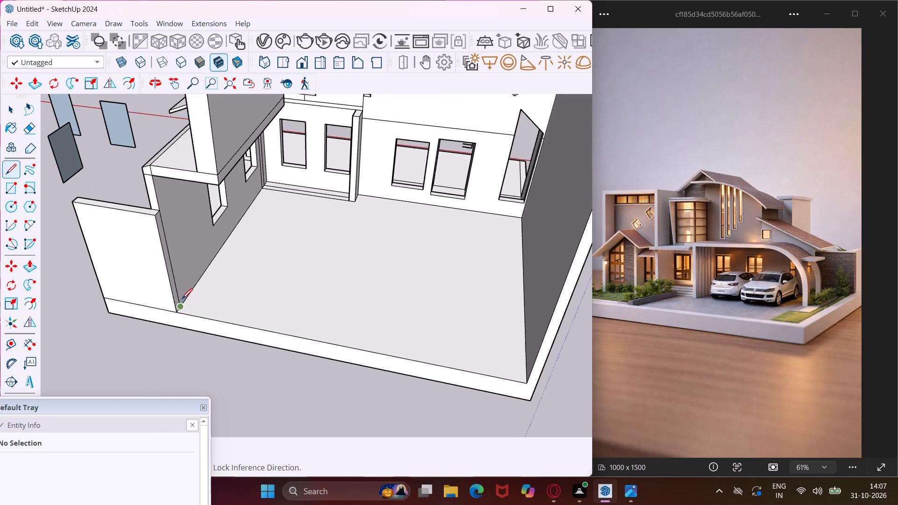
scroll(182, 303, "up", 3)
left_click(182, 308)
scroll(196, 314, "down", 4)
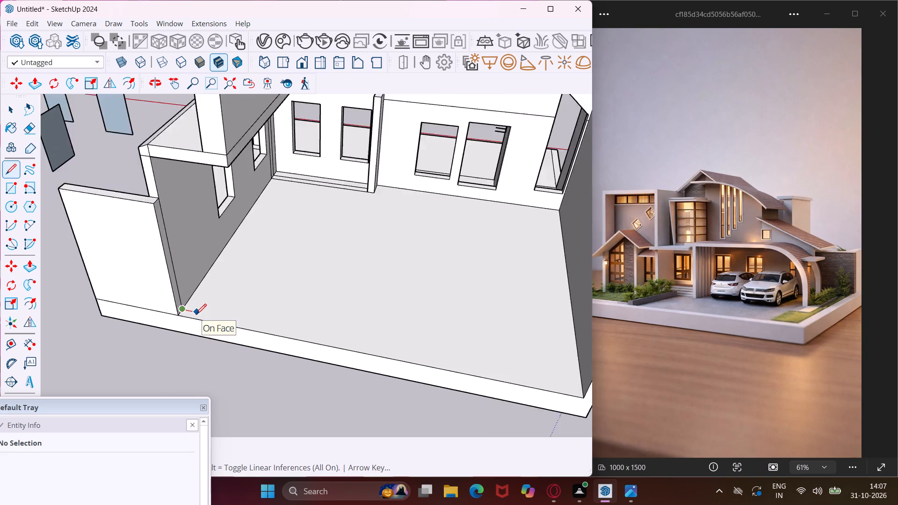
scroll(196, 314, "down", 2)
middle_click_drag(198, 314, 383, 310)
scroll(466, 272, "up", 4)
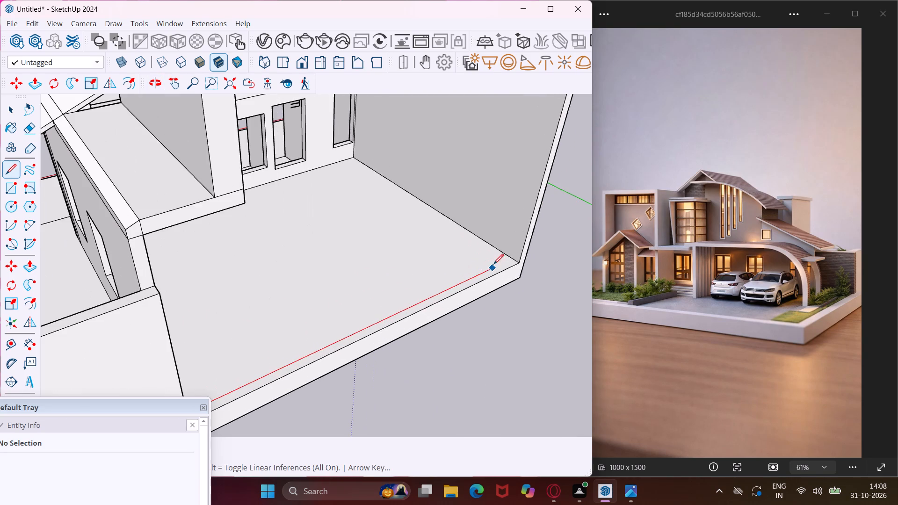
left_click(512, 259)
key("Escape")
key("space")
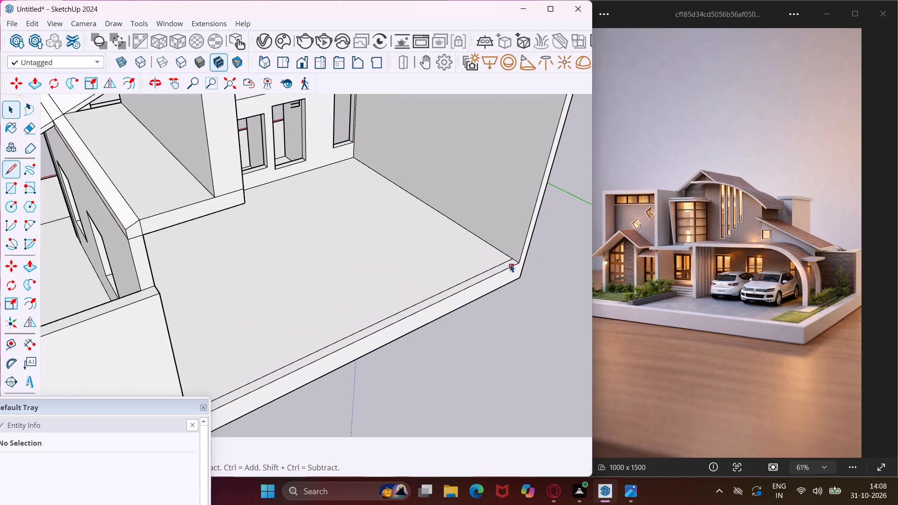
Push/Pull the narrow rear strip upward into a tall rear wall, taking its height from an endpoint on the capped upper block.
scroll(508, 264, "up", 5)
left_click(508, 264)
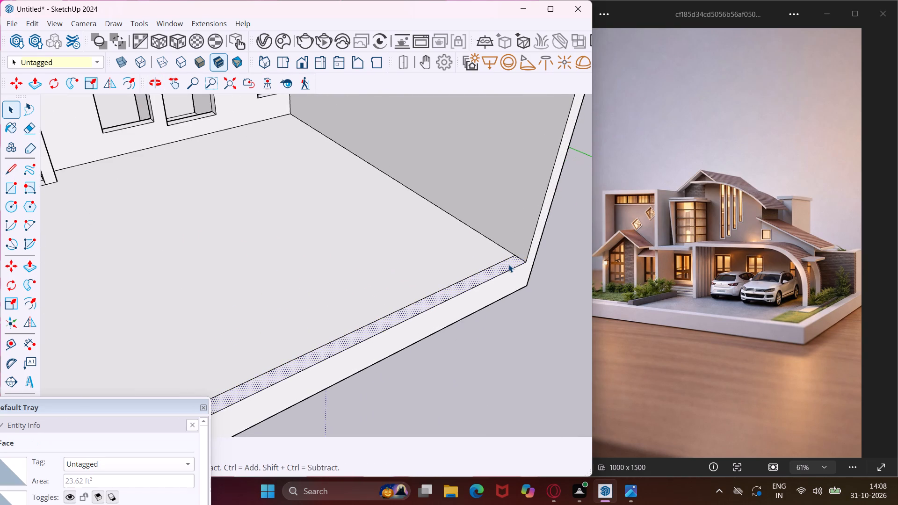
key("p")
left_click(508, 264)
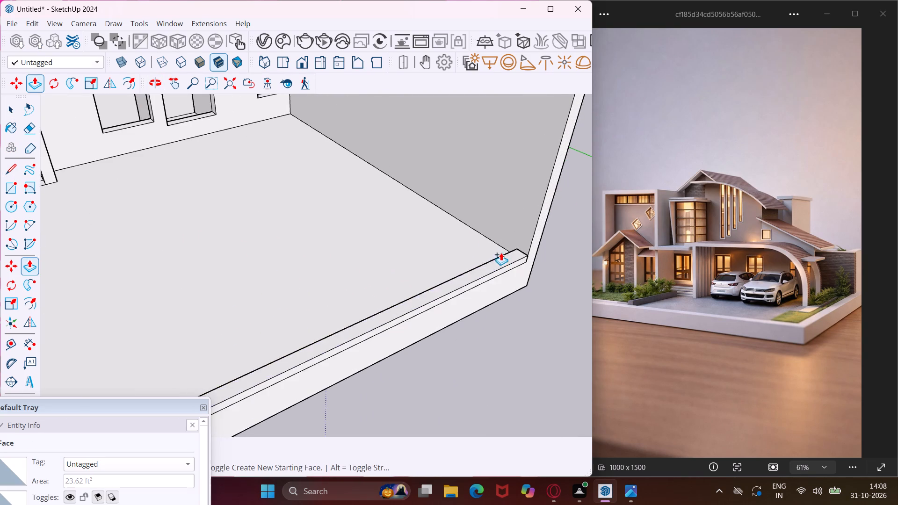
scroll(488, 235, "down", 13)
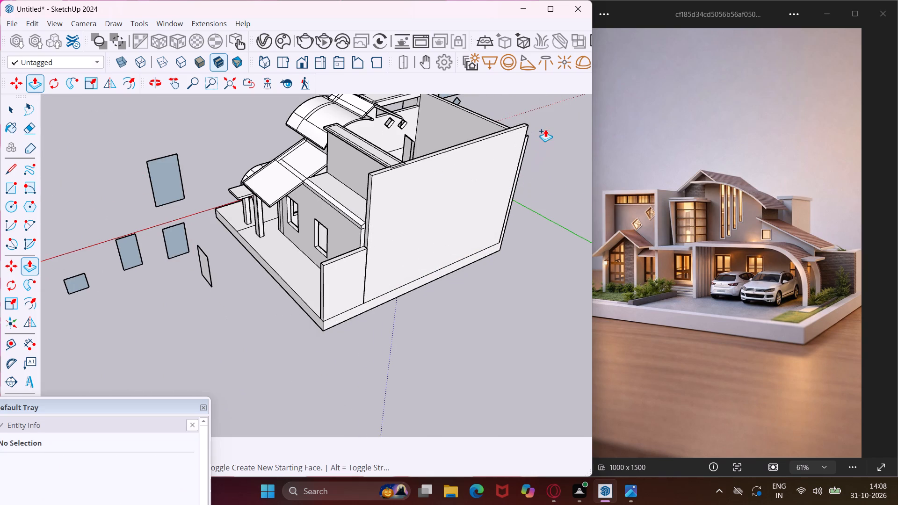
middle_click_drag(545, 129, 524, 123)
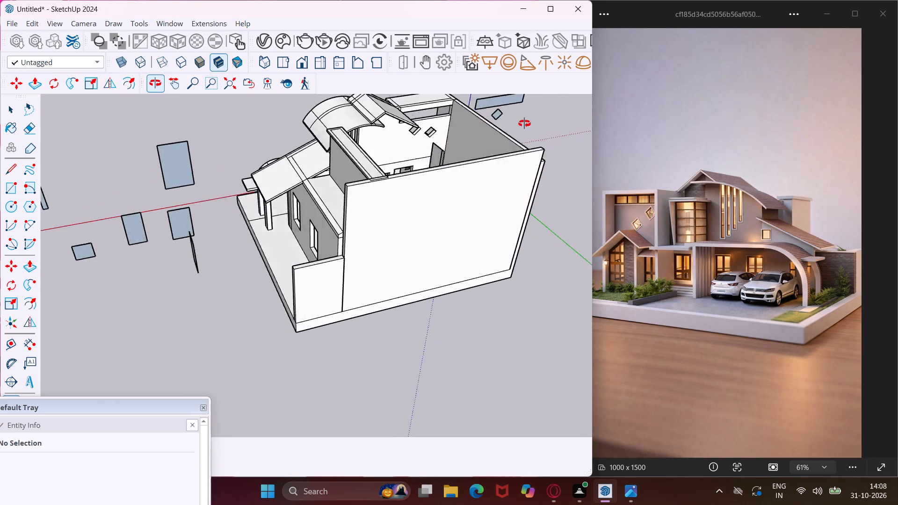
middle_click_drag(524, 123, 528, 122)
scroll(408, 153, "up", 4)
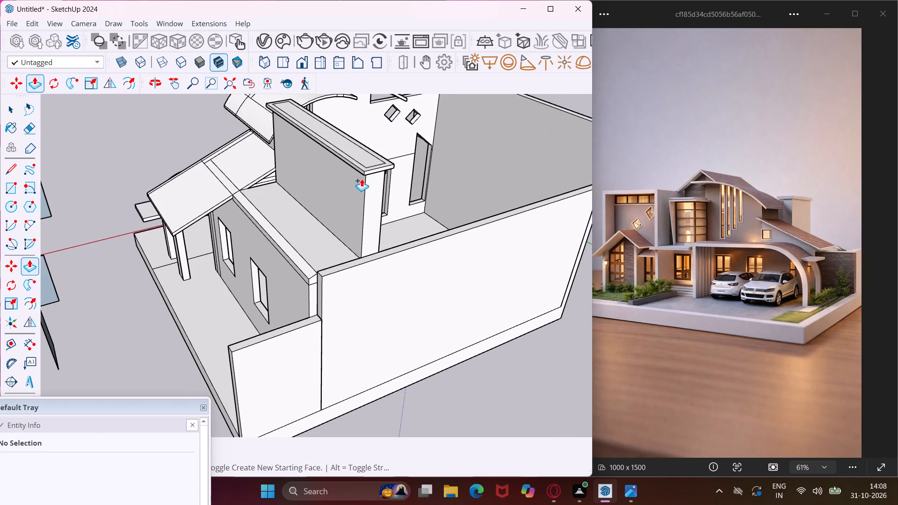
middle_click_drag(362, 179, 431, 125)
scroll(431, 109, "up", 5)
middle_click_drag(431, 109, 407, 112)
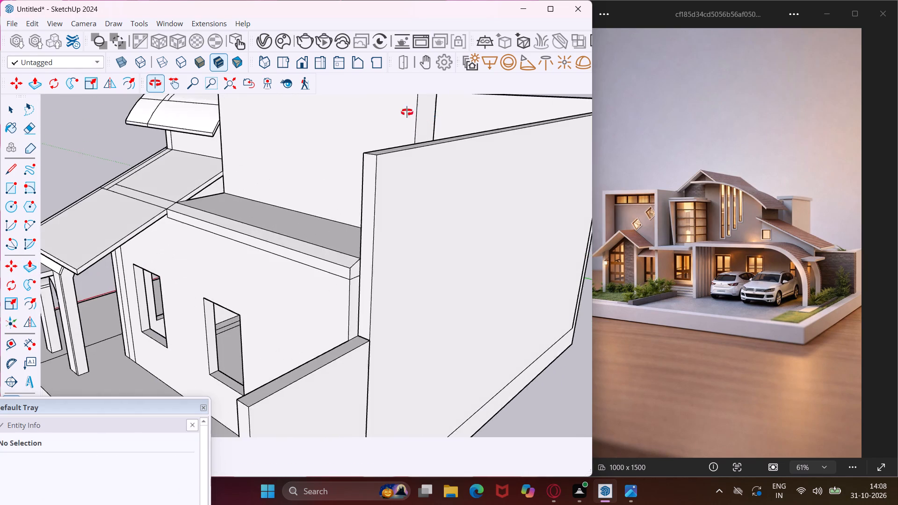
middle_click_drag(407, 112, 236, 138)
middle_click_drag(202, 139, 25, 244)
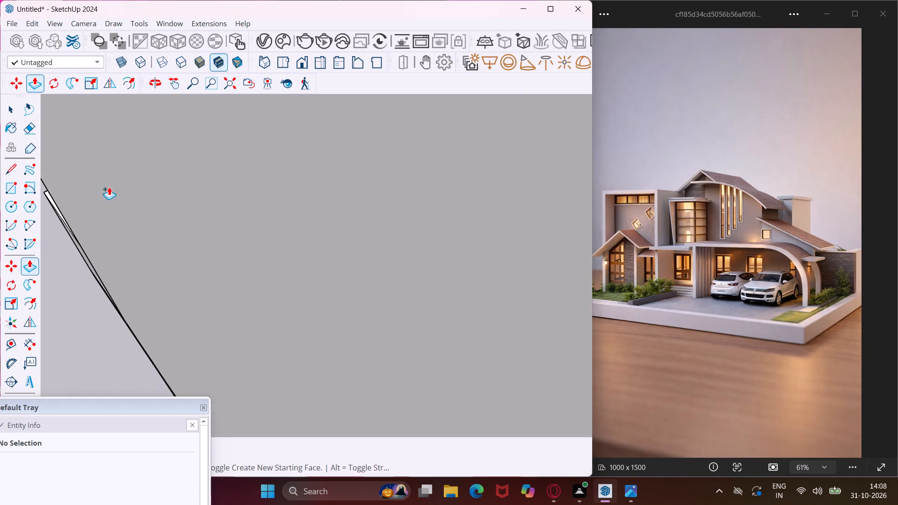
scroll(129, 169, "down", 4)
middle_click_drag(129, 169, 424, 131)
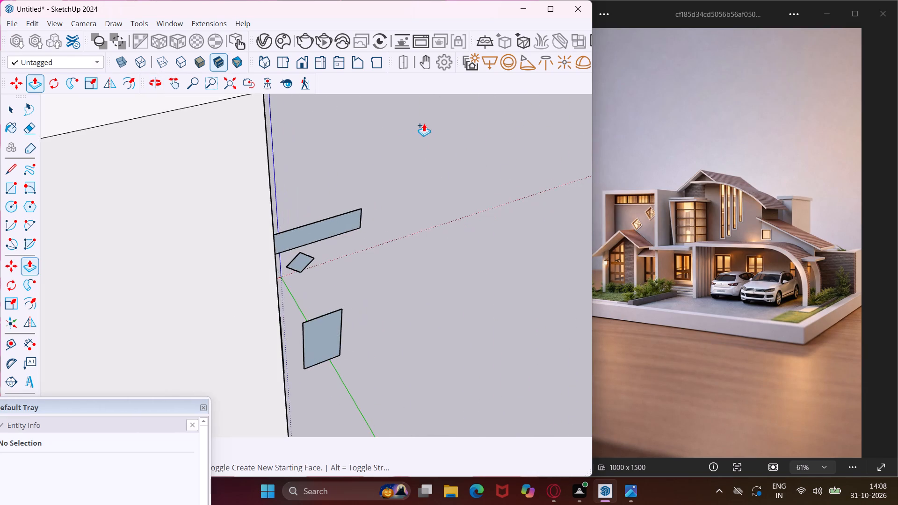
scroll(424, 123, "down", 16)
scroll(427, 119, "down", 6)
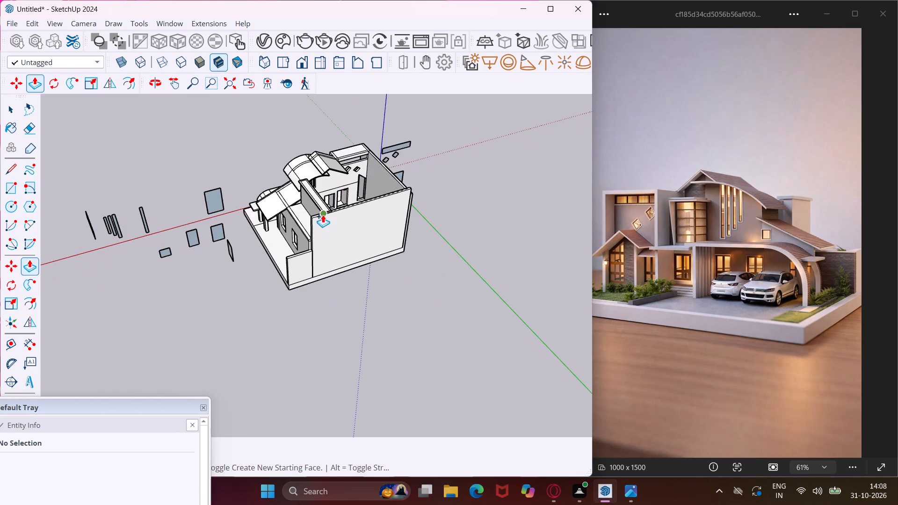
scroll(323, 215, "up", 16)
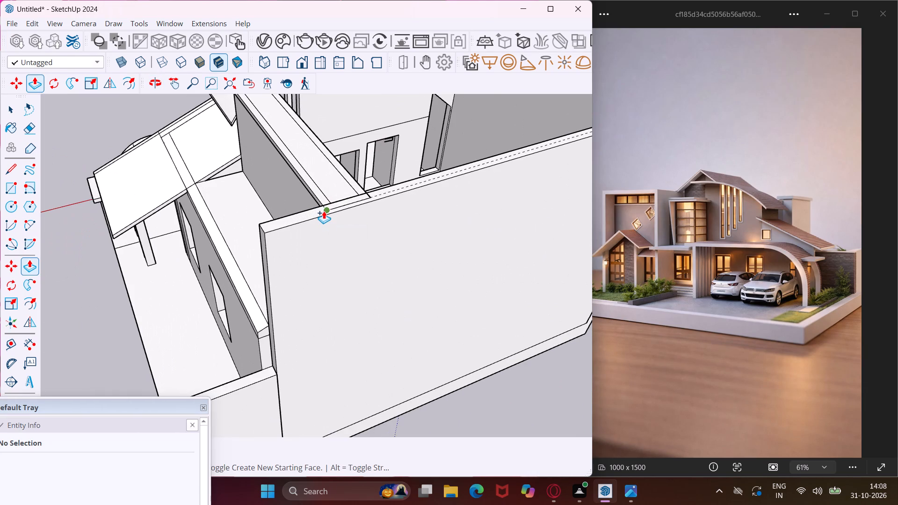
middle_click_drag(324, 211, 510, 165)
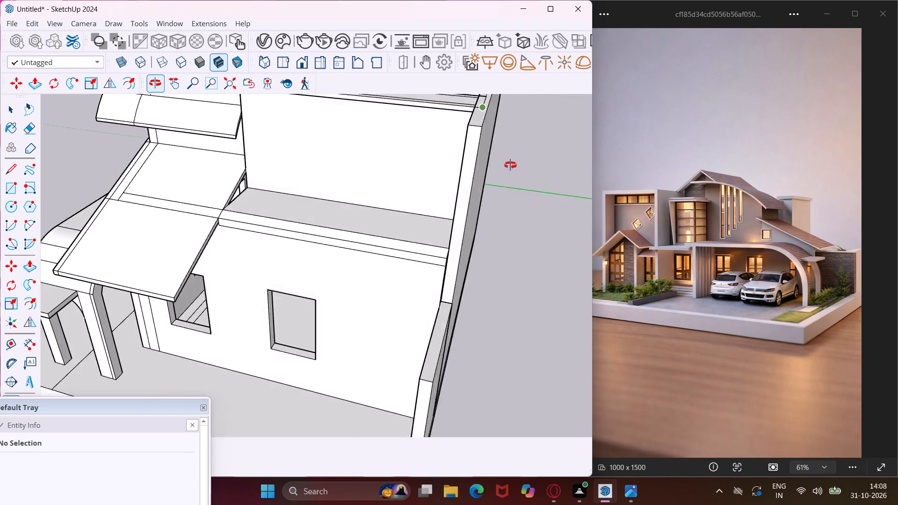
middle_click_drag(510, 165, 576, 148)
scroll(576, 147, "down", 4)
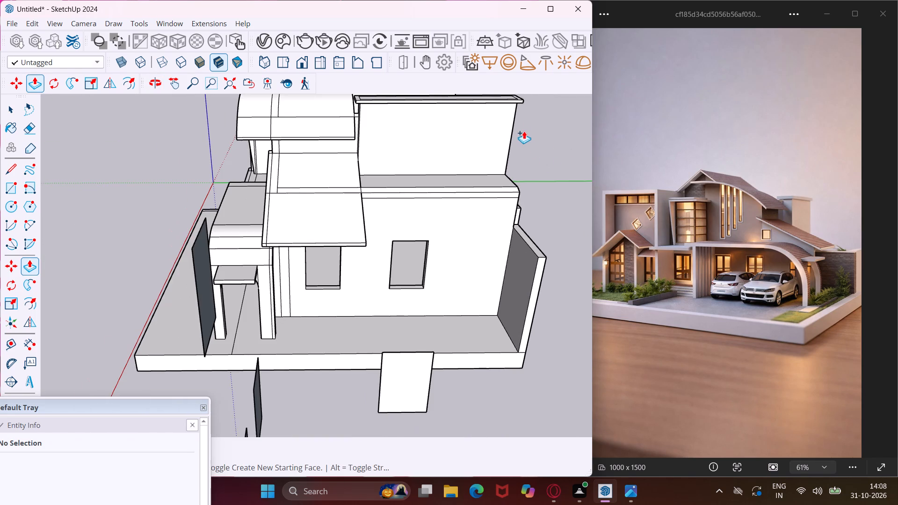
scroll(514, 109, "up", 5)
middle_click_drag(514, 109, 511, 100)
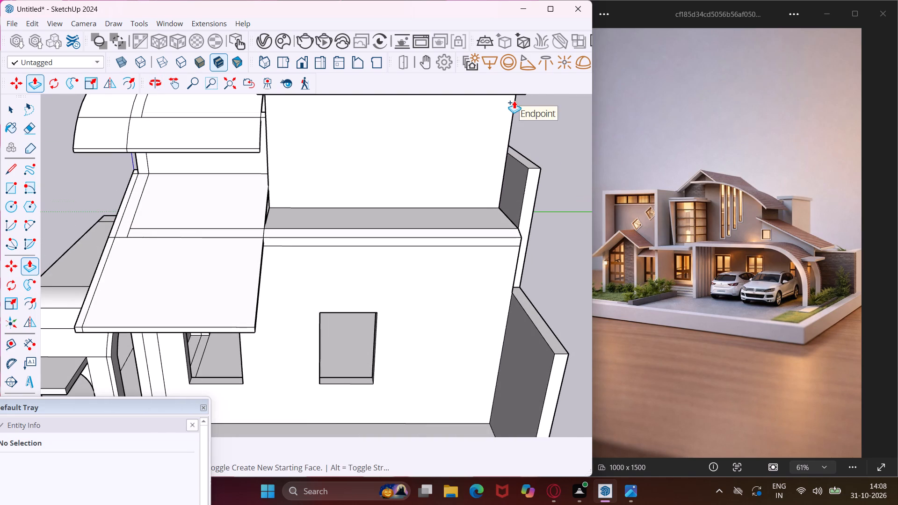
left_click(514, 107)
middle_click_drag(505, 114, 333, 200)
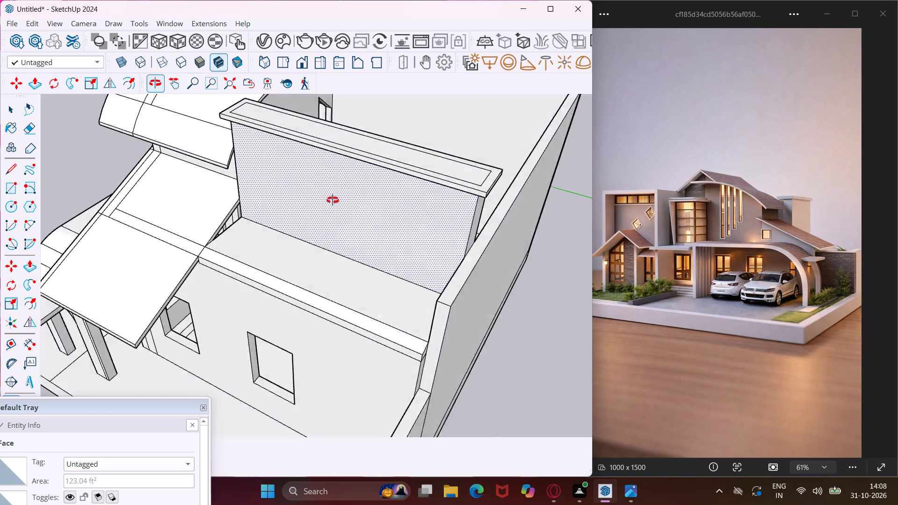
Draw a line across the side wall's top, level with the capped upper block's face, to mark off the section along the flat roof.
middle_click_drag(333, 200, 304, 207)
scroll(413, 276, "up", 3)
middle_click_drag(415, 278, 421, 208)
key("Escape")
key("space")
middle_click_drag(375, 237, 526, 246)
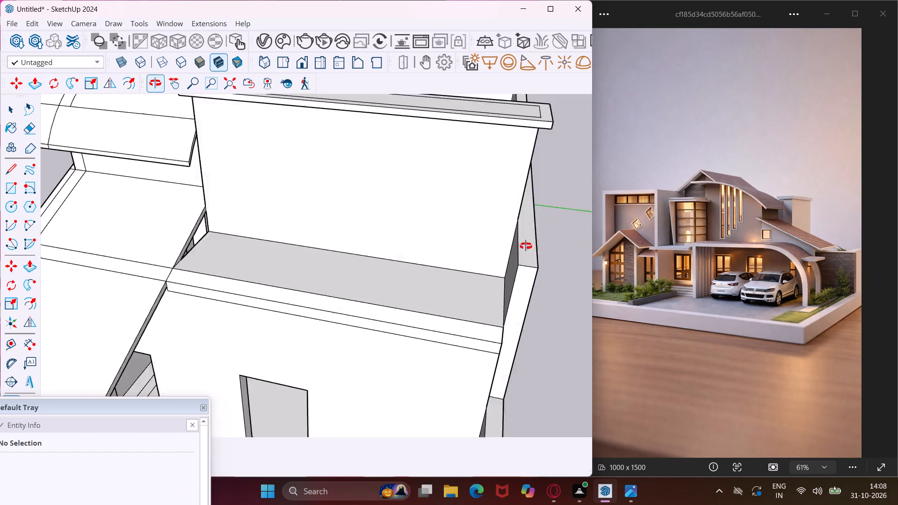
middle_click_drag(526, 246, 534, 245)
scroll(376, 249, "down", 4)
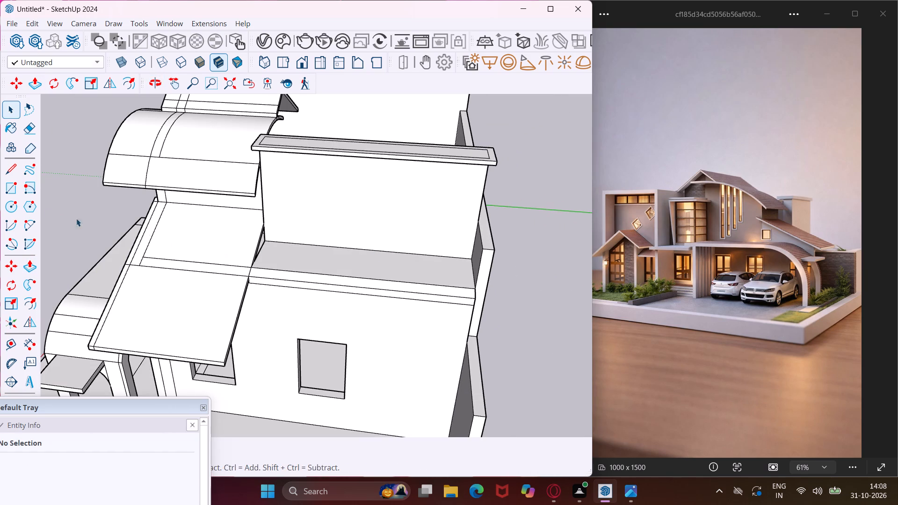
left_click(11, 173)
scroll(493, 222, "up", 5)
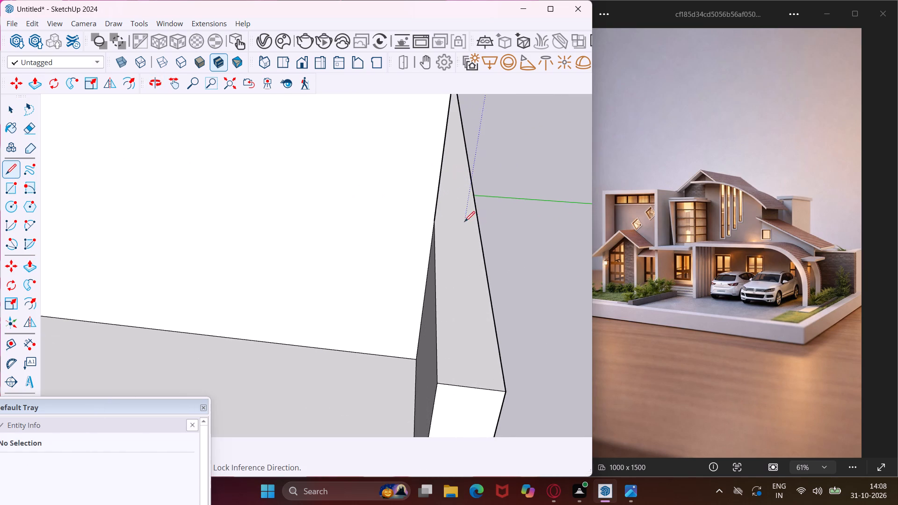
left_click(436, 222)
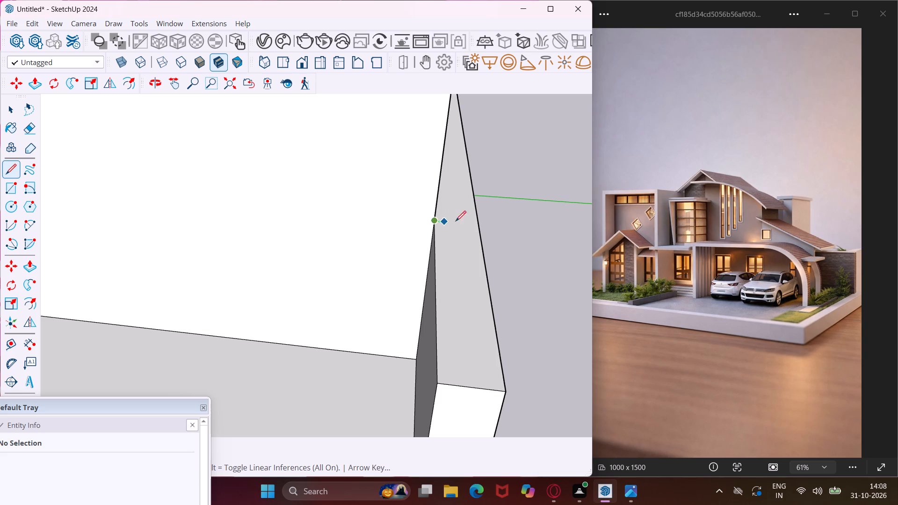
left_click(480, 224)
key("Escape")
key("space")
Push/Pull the marked-off 3 ft² section of the side wall's top down to the level of the flat roof.
middle_click_drag(441, 251, 484, 253)
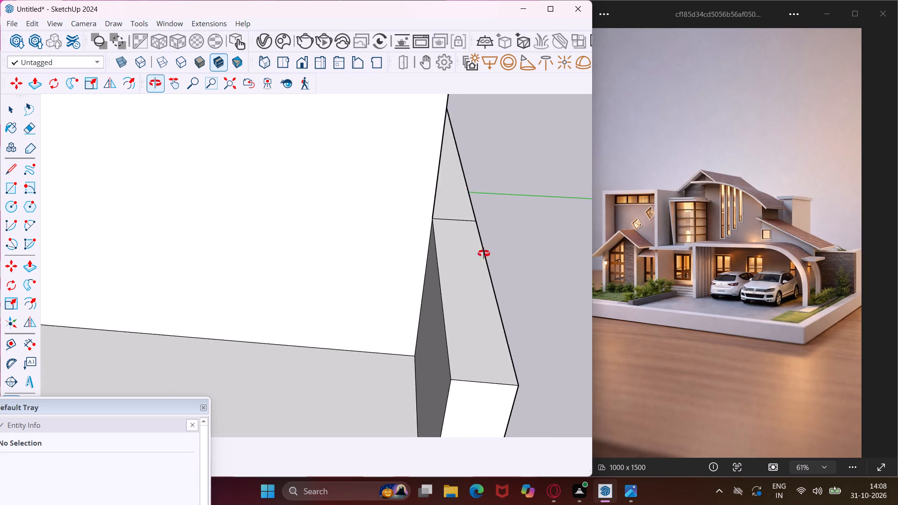
middle_click_drag(484, 253, 507, 253)
left_click(494, 264)
key("p")
left_click(494, 264)
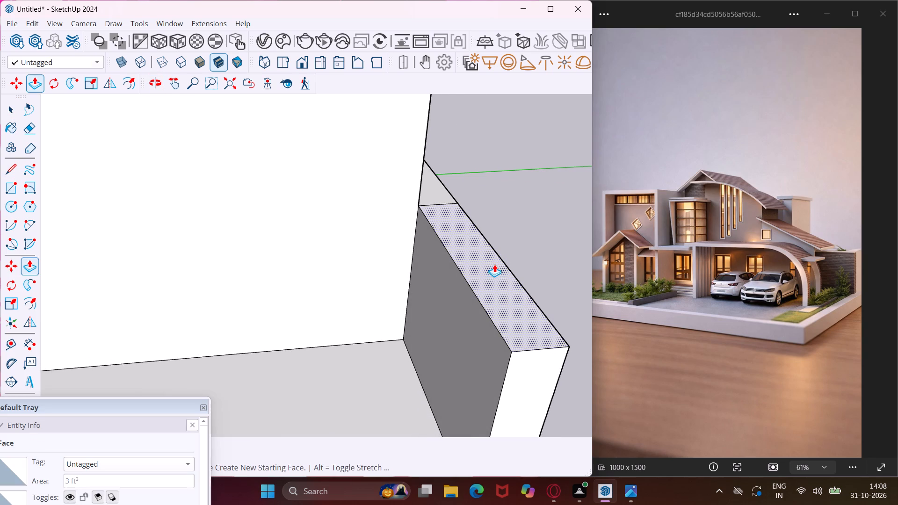
left_click(366, 366)
Push/Pull the remaining 20.62 ft² side-wall top upward by 2' 8 15/16", level with the rear wall.
scroll(304, 348, "down", 3)
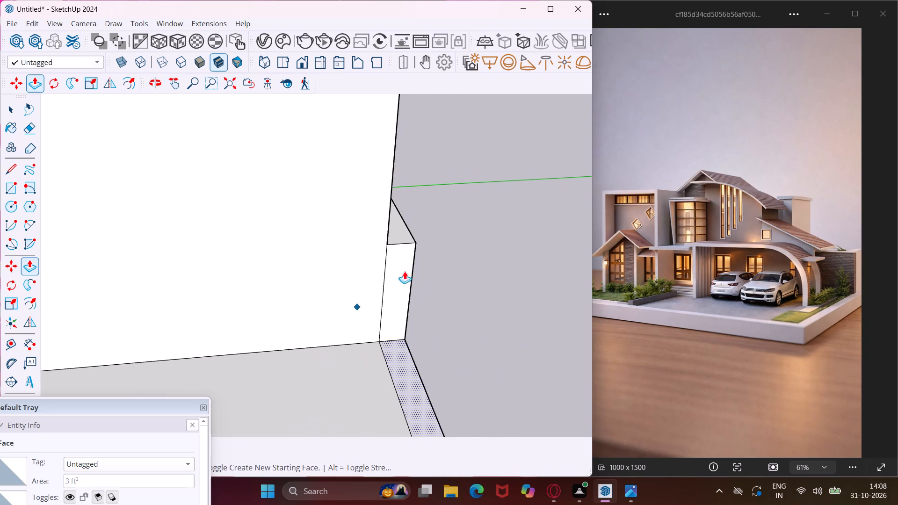
scroll(405, 238, "down", 5)
middle_click_drag(407, 219, 318, 203)
middle_click_drag(428, 137, 336, 159)
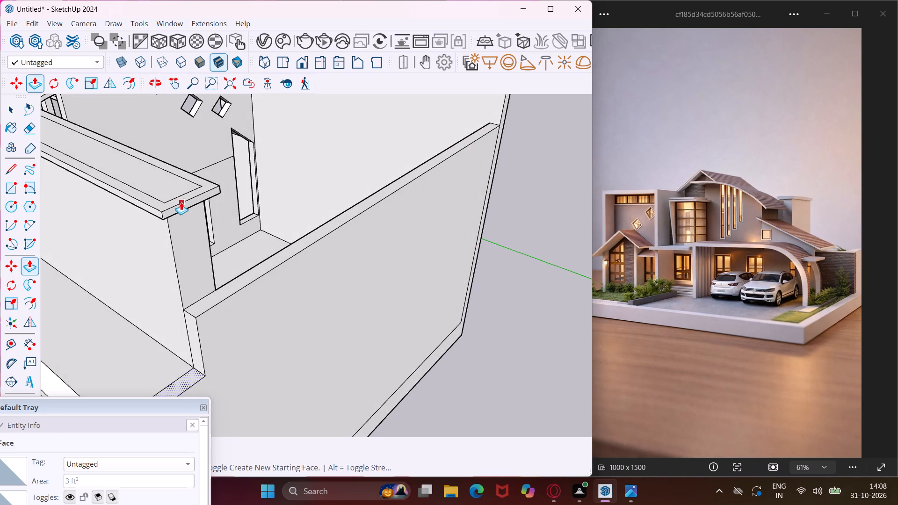
middle_click_drag(181, 202, 279, 64)
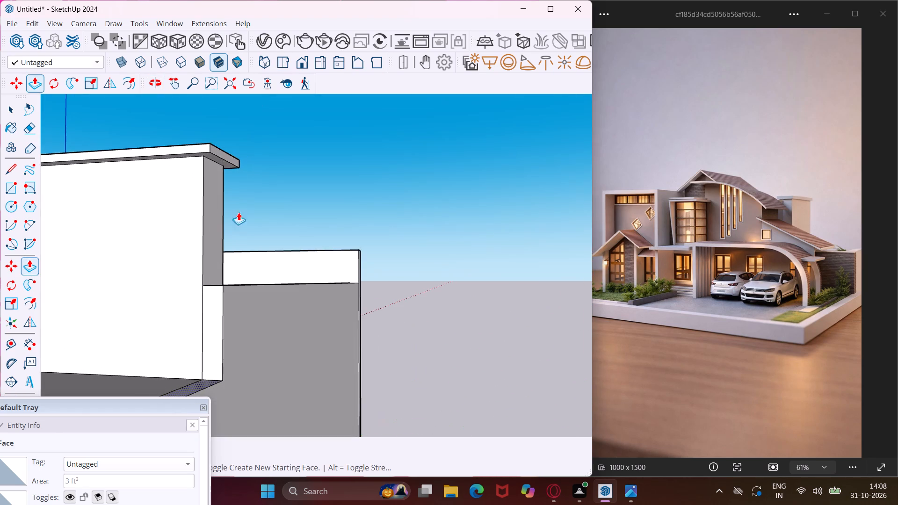
scroll(220, 274, "up", 3)
key("Escape")
middle_click_drag(219, 277, 238, 305)
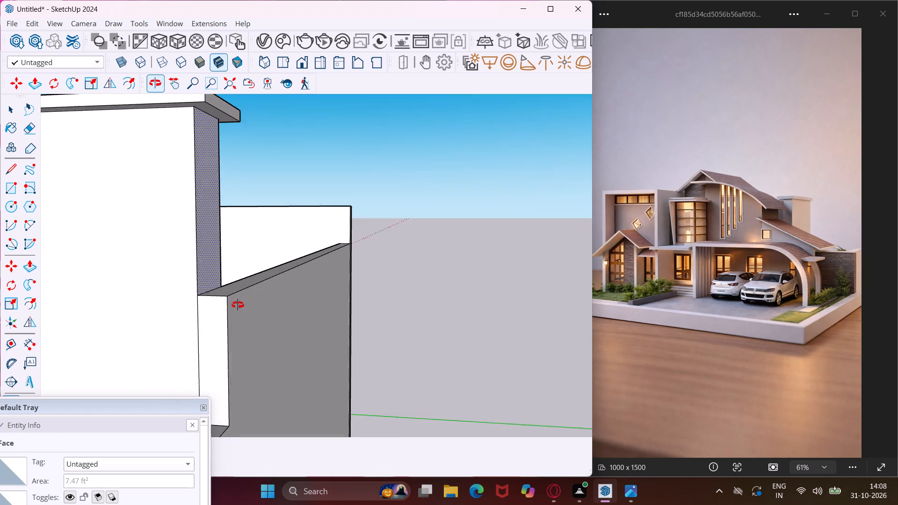
middle_click_drag(238, 305, 239, 306)
scroll(224, 288, "up", 2)
left_click(224, 288)
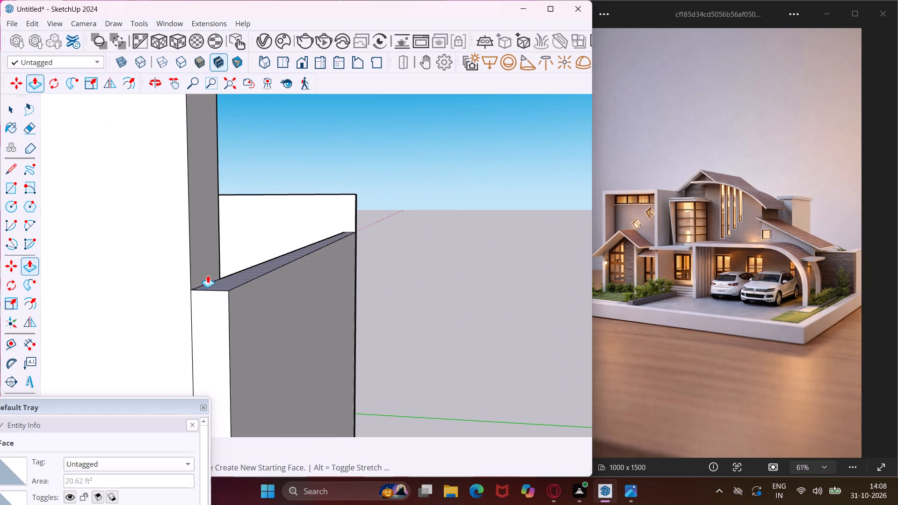
scroll(208, 275, "down", 5)
scroll(190, 151, "up", 4)
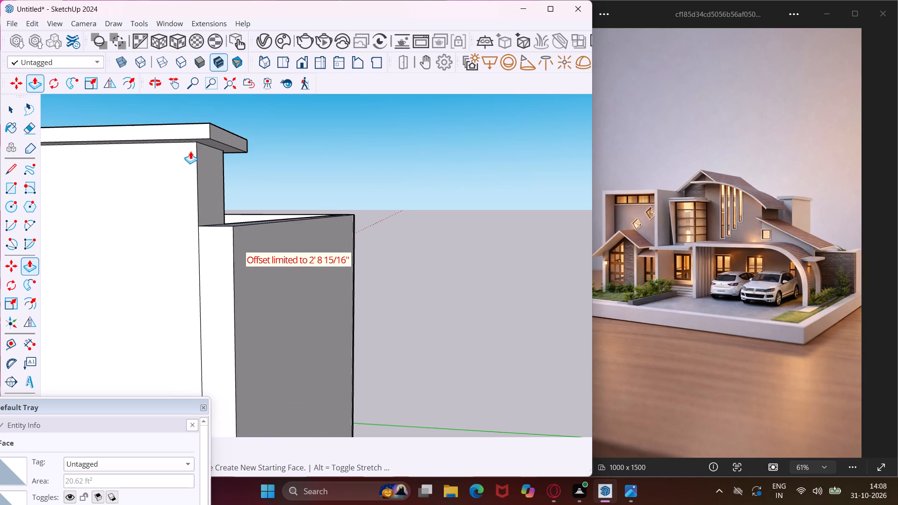
left_click(192, 142)
Push/Pull the same side-wall top further up to the underside of the upper block's projecting cap.
middle_click_drag(214, 195, 227, 219)
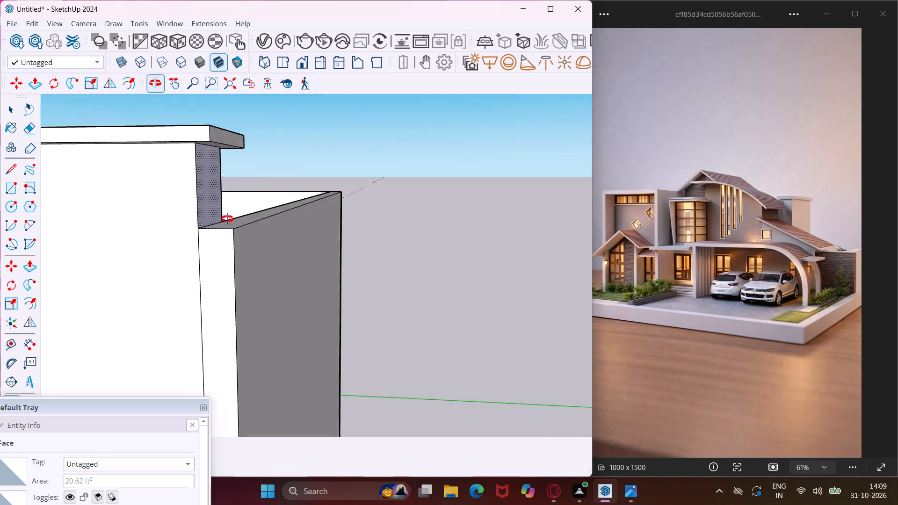
middle_click_drag(227, 219, 230, 222)
scroll(230, 223, "up", 4)
left_click(228, 223)
scroll(203, 192, "down", 5)
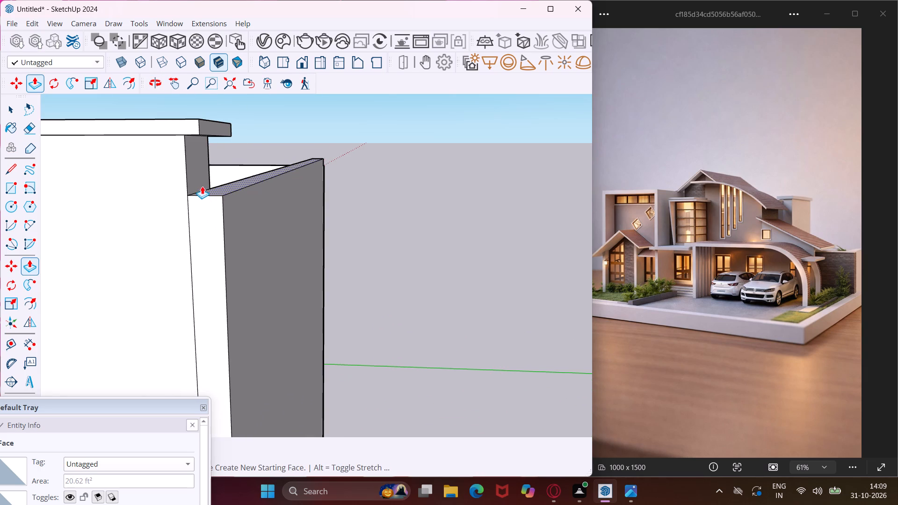
left_click(182, 132)
key("Escape")
key("space")
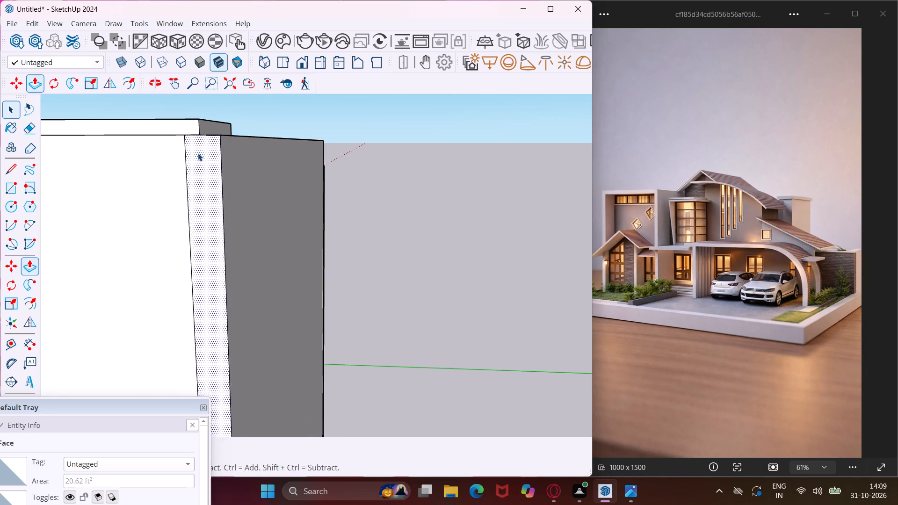
Examine the walled house from above and from the front against the reference image.
middle_click_drag(198, 153, 224, 296)
scroll(253, 245, "down", 20)
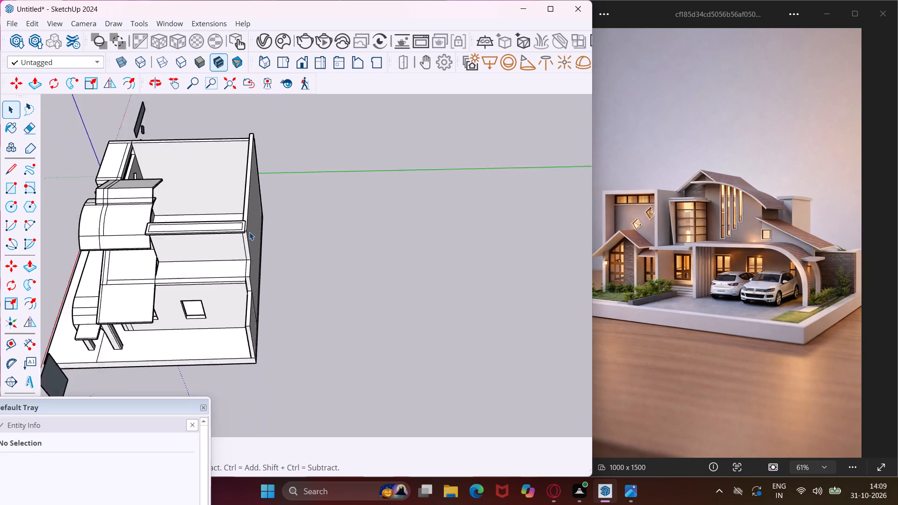
scroll(249, 232, "down", 5)
scroll(187, 184, "up", 4)
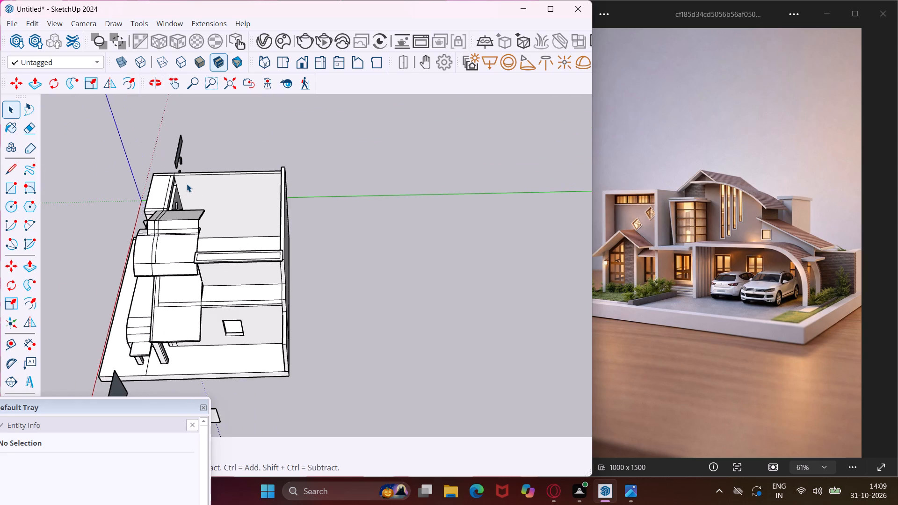
scroll(187, 184, "up", 5)
middle_click_drag(187, 184, 456, 130)
scroll(419, 155, "up", 1)
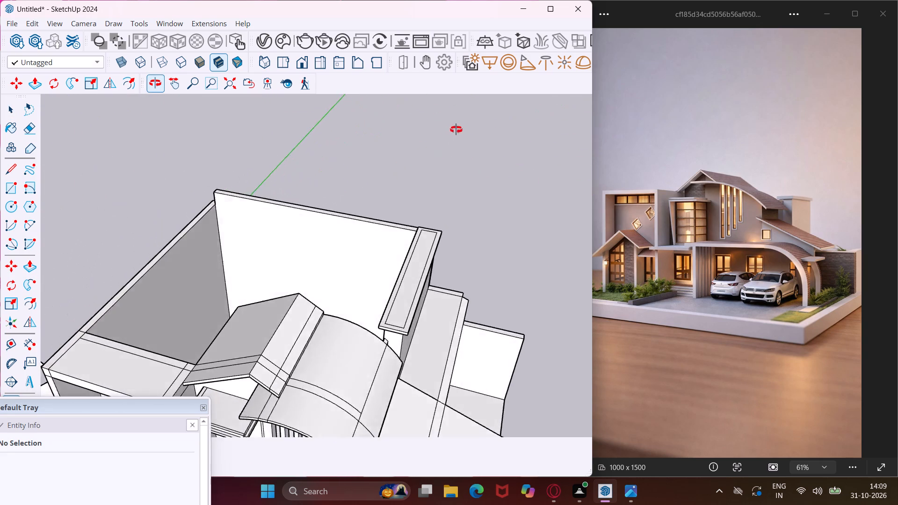
middle_click_drag(456, 130, 499, 7)
scroll(224, 322, "down", 5)
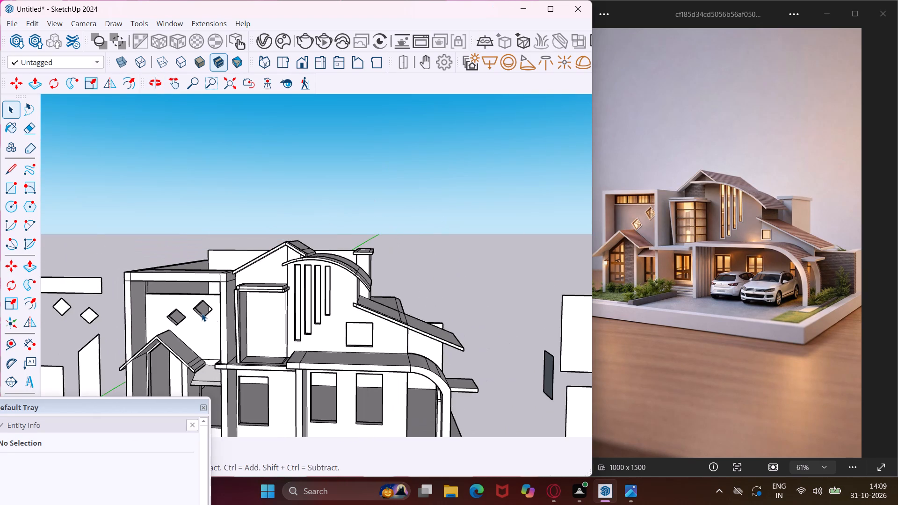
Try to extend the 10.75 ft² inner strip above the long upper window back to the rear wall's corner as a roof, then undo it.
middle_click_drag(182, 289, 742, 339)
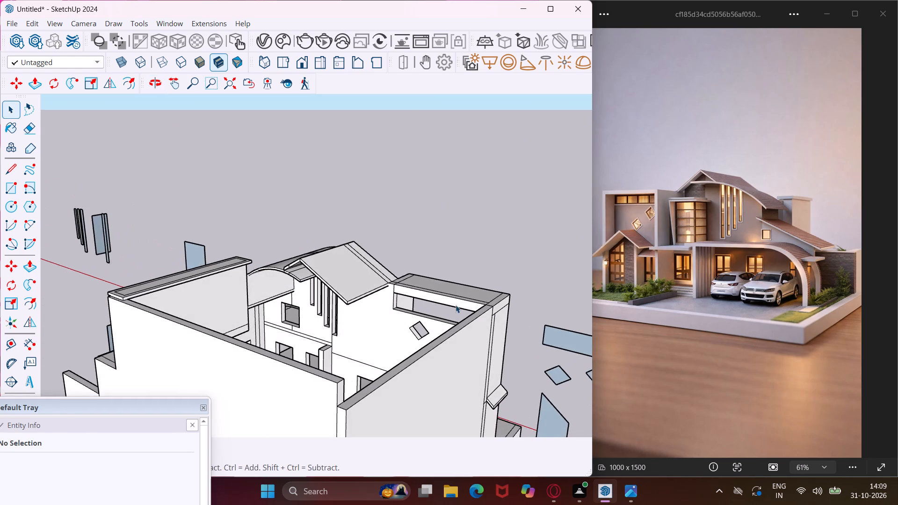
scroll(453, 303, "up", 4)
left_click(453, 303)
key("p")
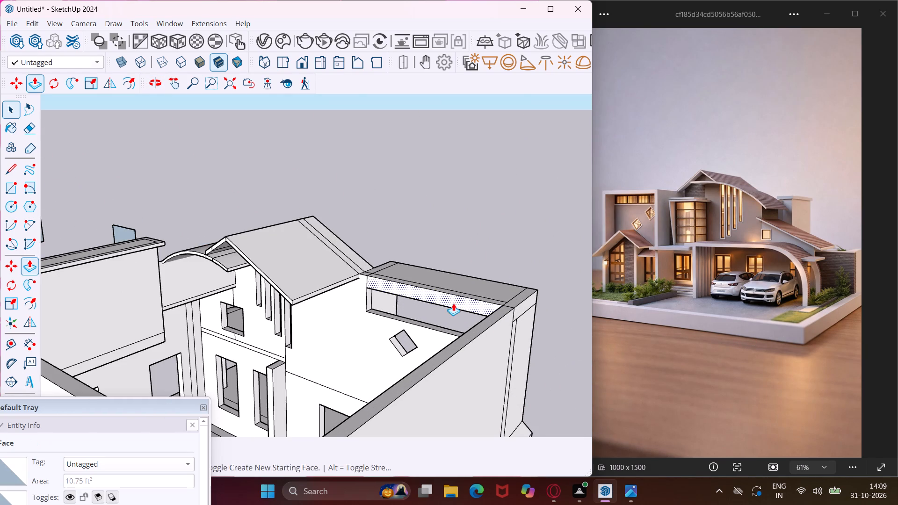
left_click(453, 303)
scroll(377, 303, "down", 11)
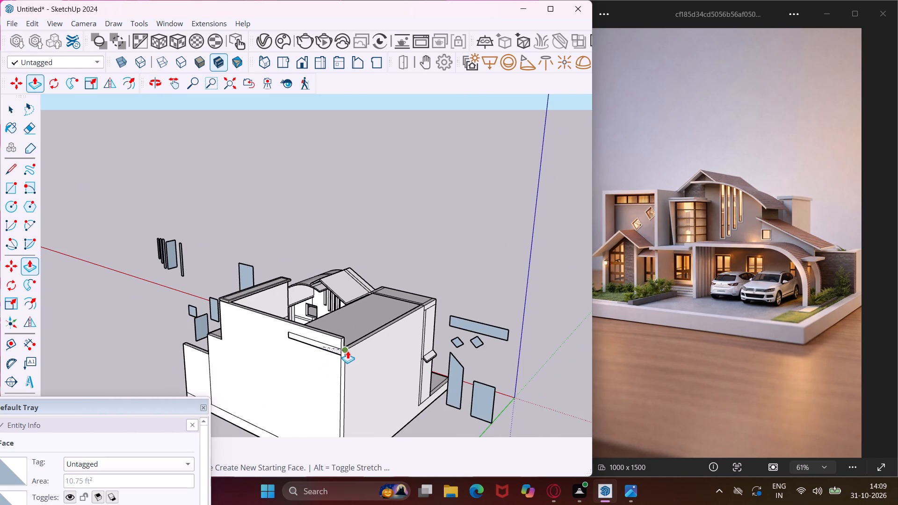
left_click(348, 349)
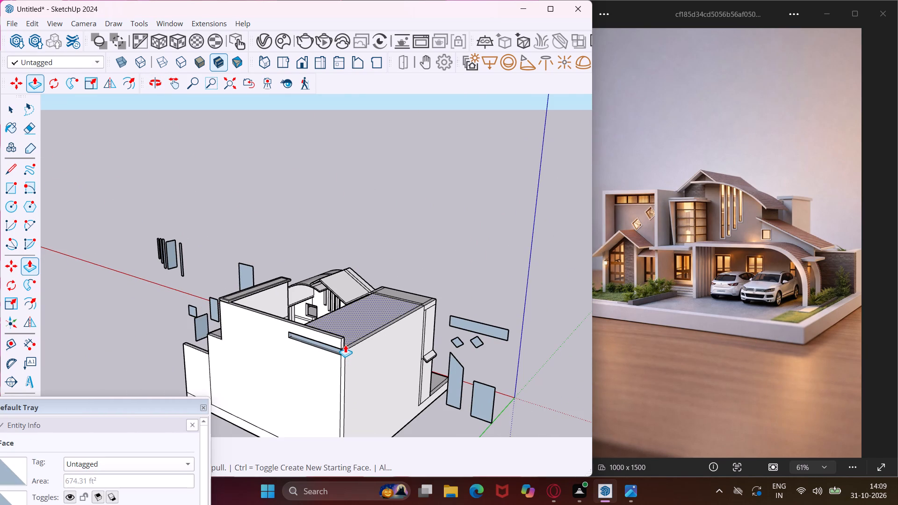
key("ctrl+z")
Push/Pull the 10.75 ft² strip above the long upper window back to the rear wall's inner corner, forming a flat roof.
middle_click_drag(345, 345, 285, 383)
scroll(372, 321, "up", 2)
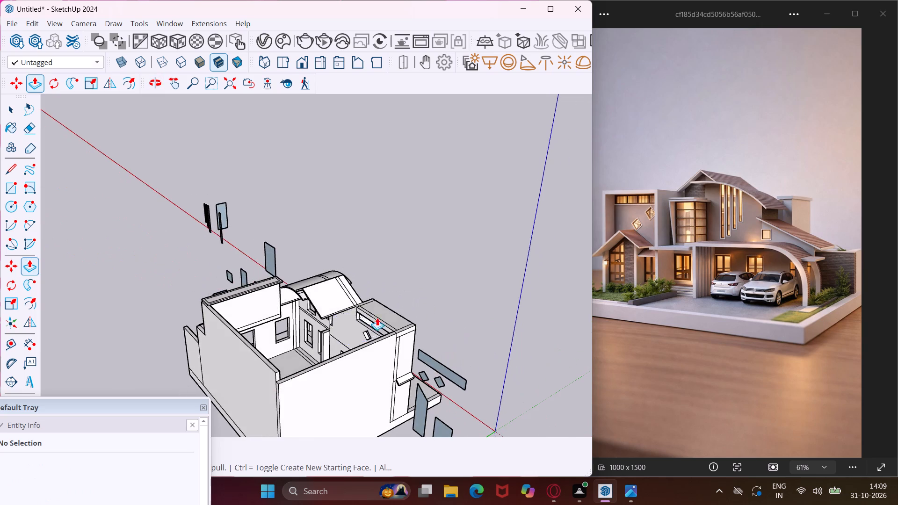
scroll(377, 317, "up", 7)
left_click(375, 326)
scroll(343, 329, "down", 6)
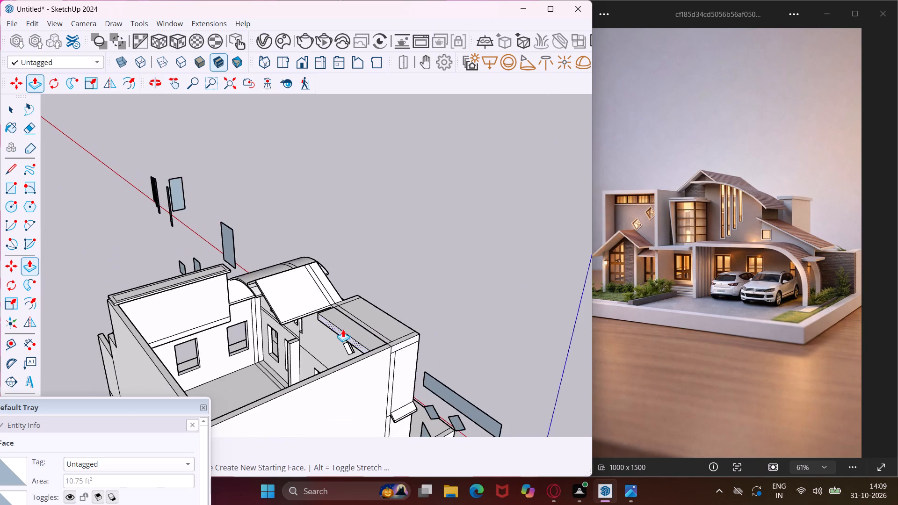
scroll(330, 334, "down", 4)
scroll(251, 384, "up", 4)
left_click(243, 384)
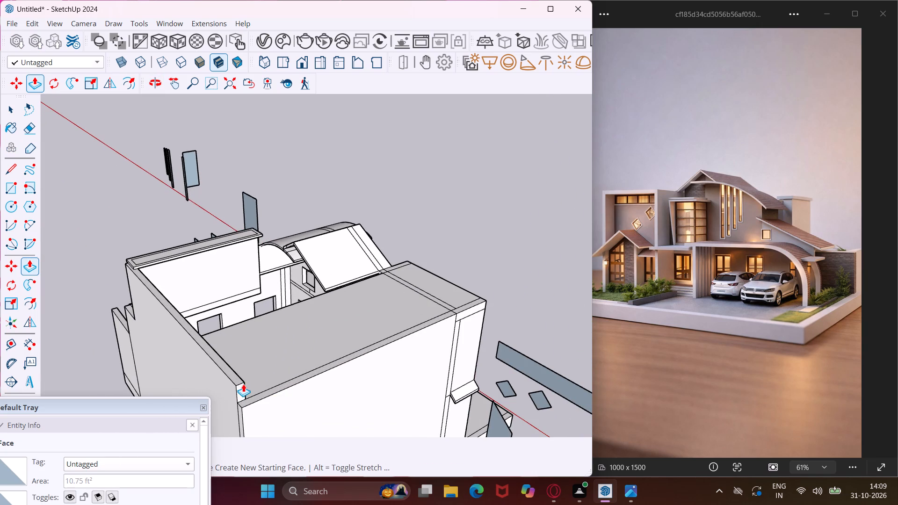
key("Escape")
key("space")
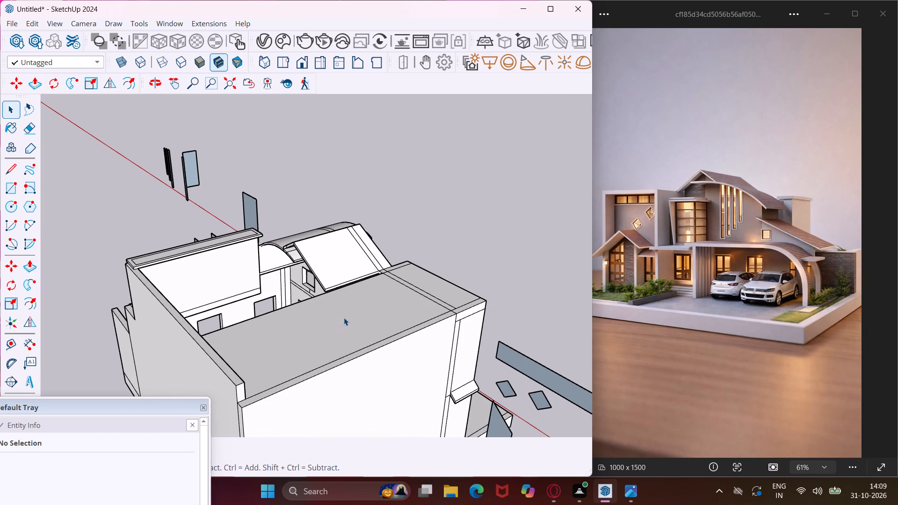
Examine the roofed house and the loose window panels beside it from the front.
middle_click_drag(456, 321, 105, 329)
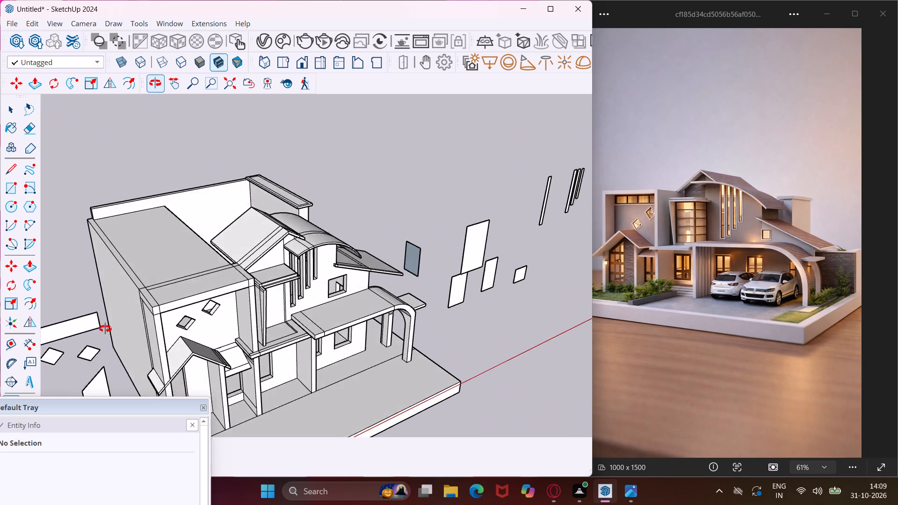
middle_click_drag(105, 329, 135, 231)
scroll(164, 254, "down", 6)
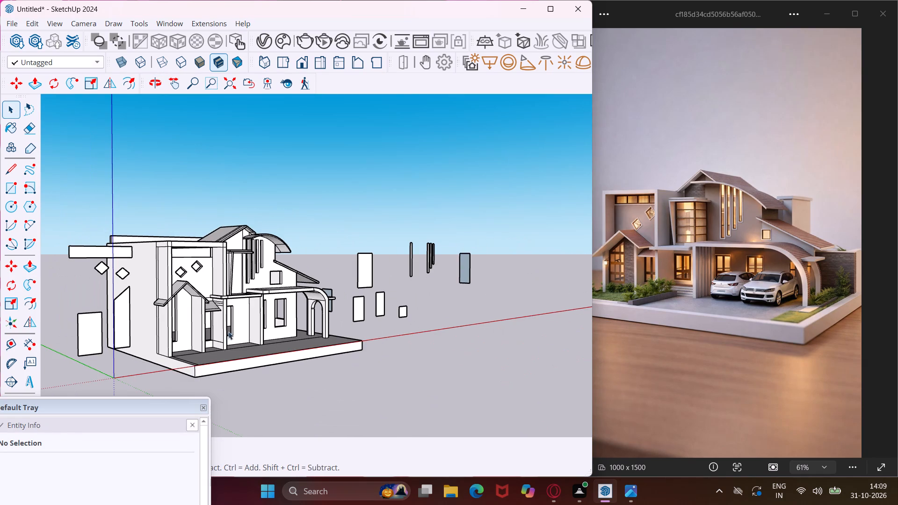
middle_click_drag(259, 338, 170, 354)
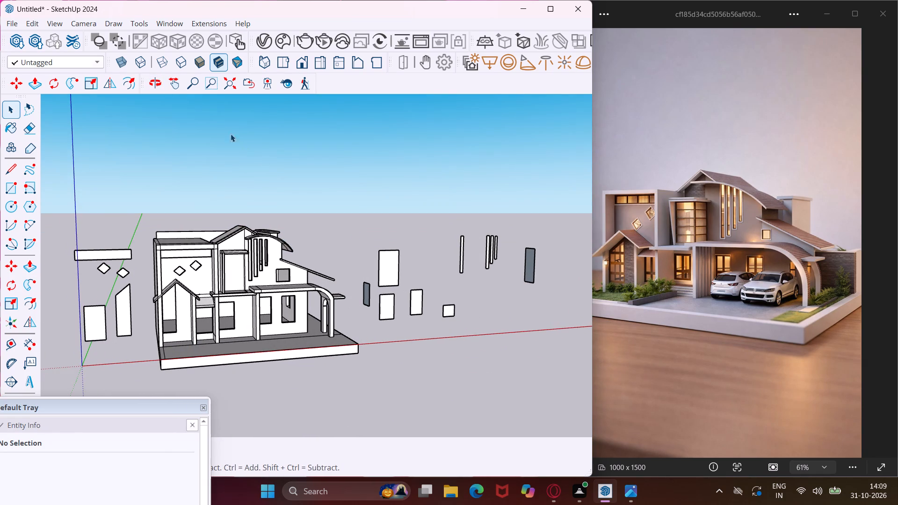
left_click(173, 87)
left_click_drag(200, 303, 233, 302)
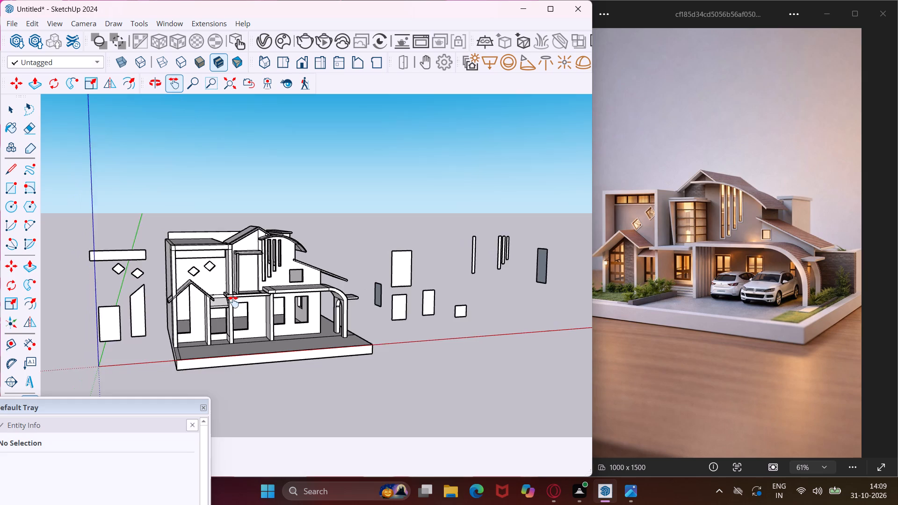
left_click_drag(233, 302, 334, 299)
key("Escape")
key("space")
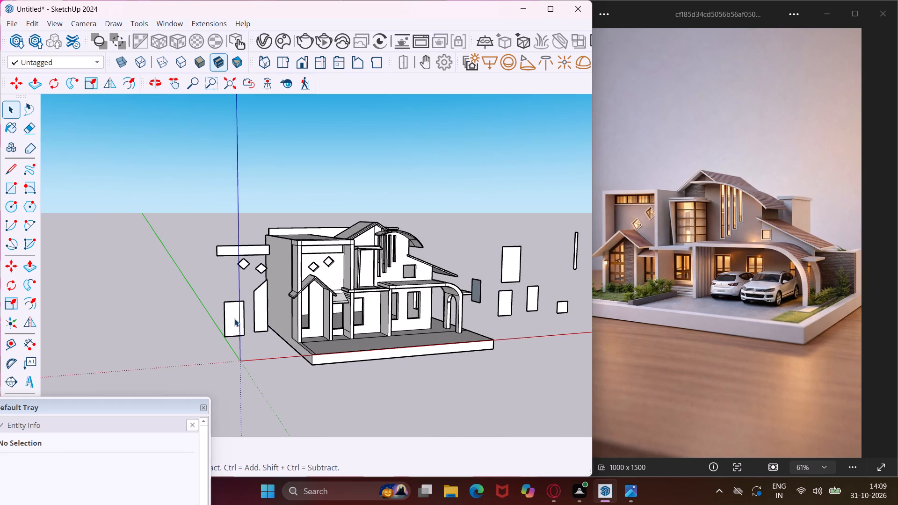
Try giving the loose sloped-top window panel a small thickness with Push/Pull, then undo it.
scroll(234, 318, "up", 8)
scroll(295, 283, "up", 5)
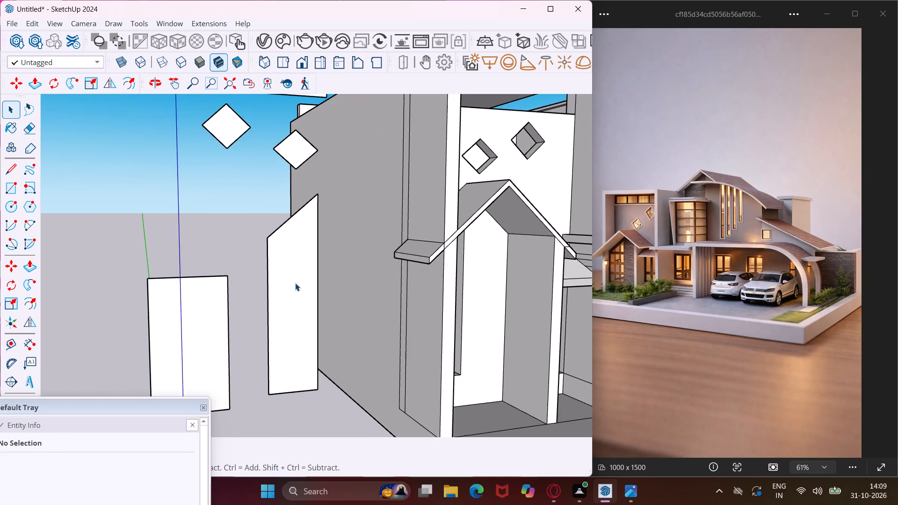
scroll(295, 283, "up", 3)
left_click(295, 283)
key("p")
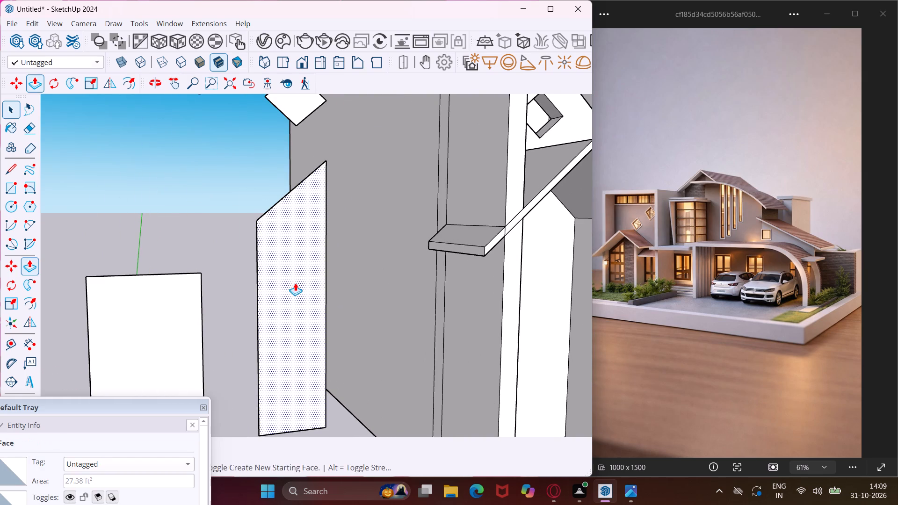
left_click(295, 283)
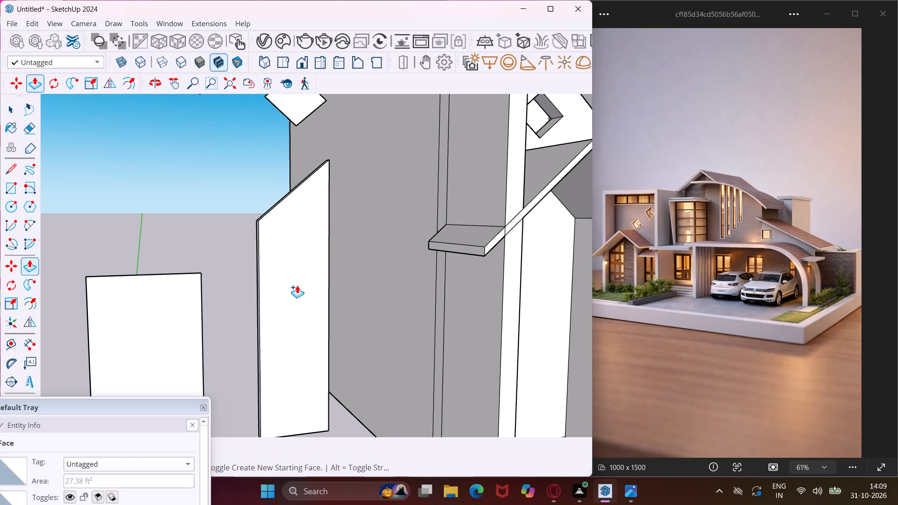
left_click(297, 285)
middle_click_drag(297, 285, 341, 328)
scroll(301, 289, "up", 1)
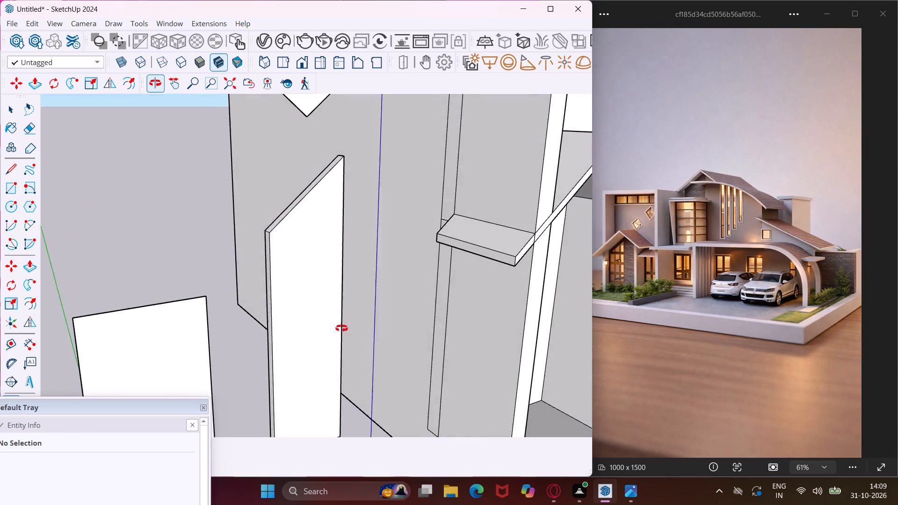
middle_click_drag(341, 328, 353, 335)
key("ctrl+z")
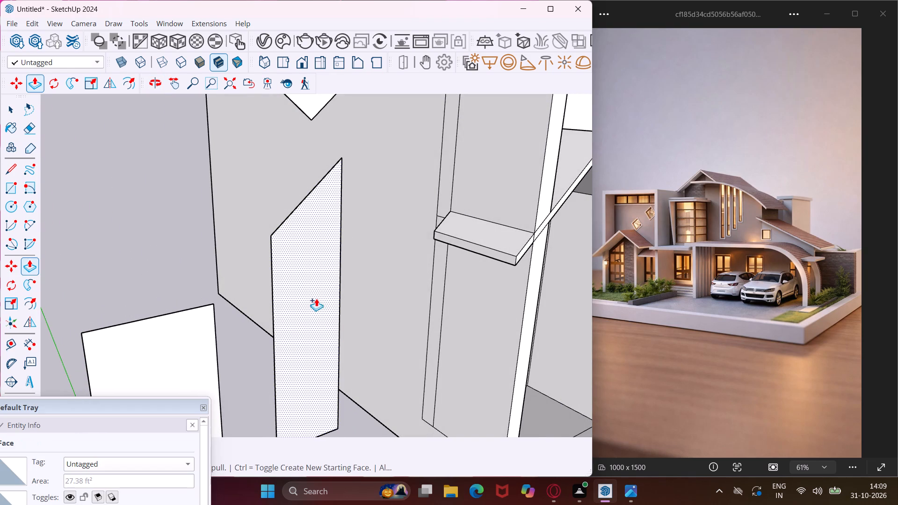
Push/Pull the loose sloped-top window panel outward to a thinner slab.
left_click(311, 291)
left_click(314, 292)
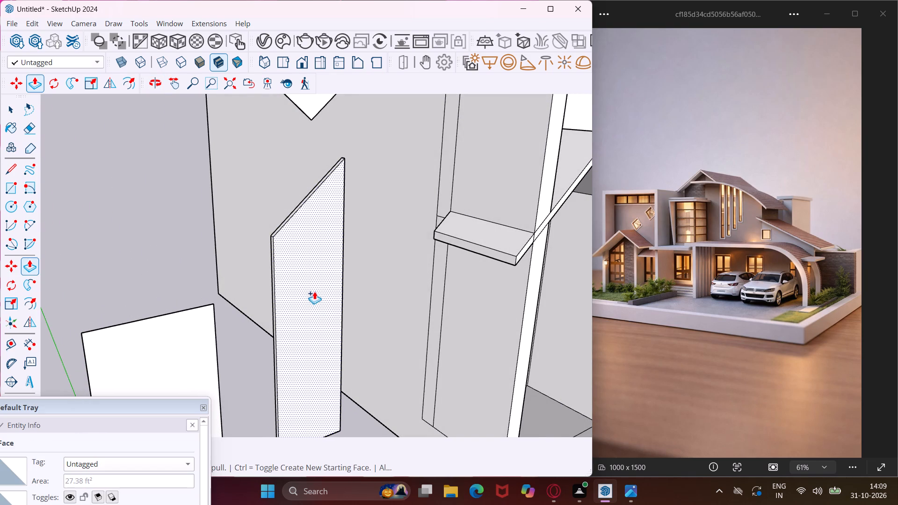
key("Escape")
key("space")
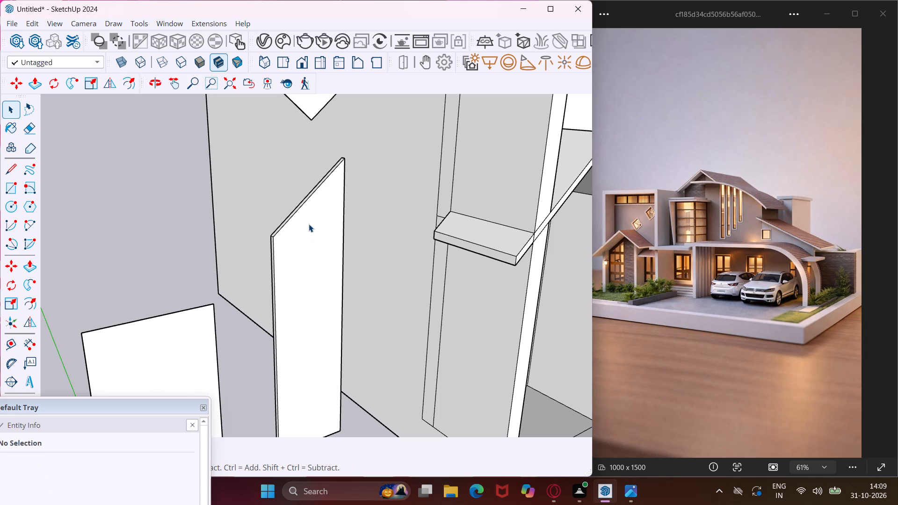
Offset the front face outline of the sloped-top window panel inward to form a narrow frame border.
scroll(297, 227, "down", 3)
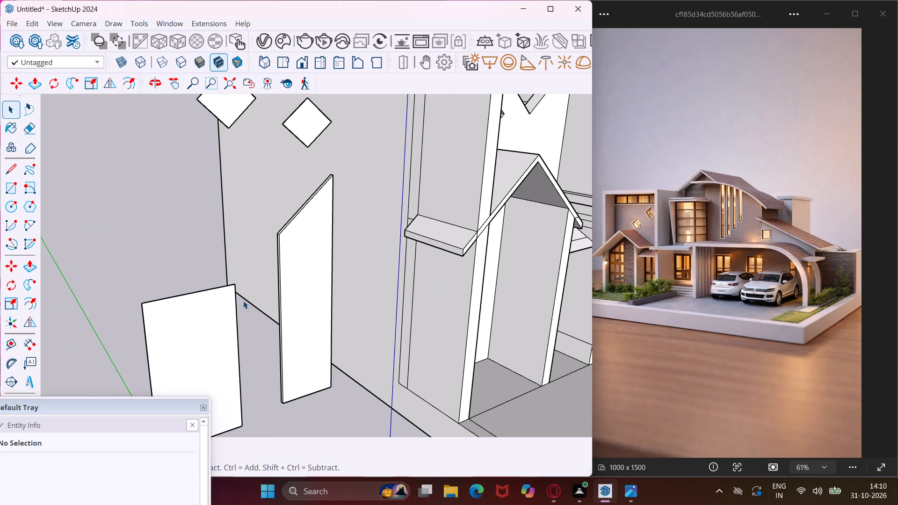
key("Escape")
key("space")
left_click(294, 305)
left_click(26, 307)
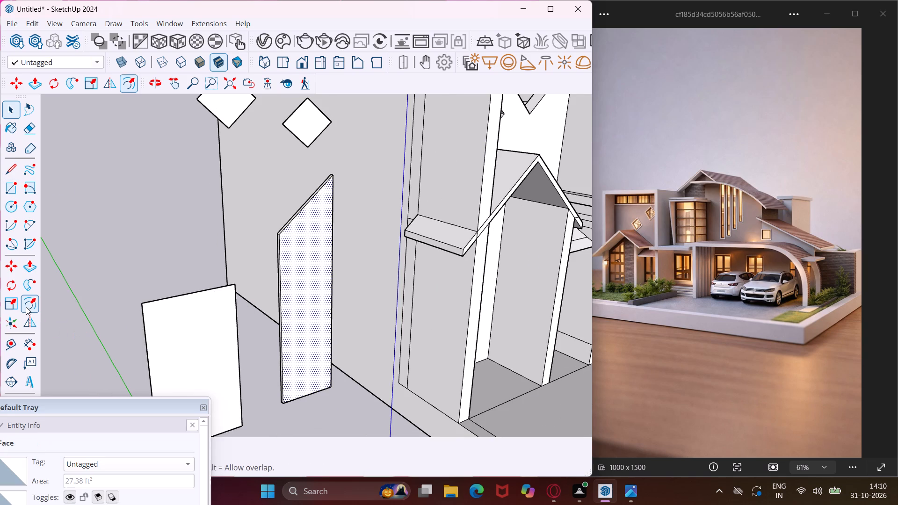
scroll(301, 330, "up", 4)
left_click(278, 323)
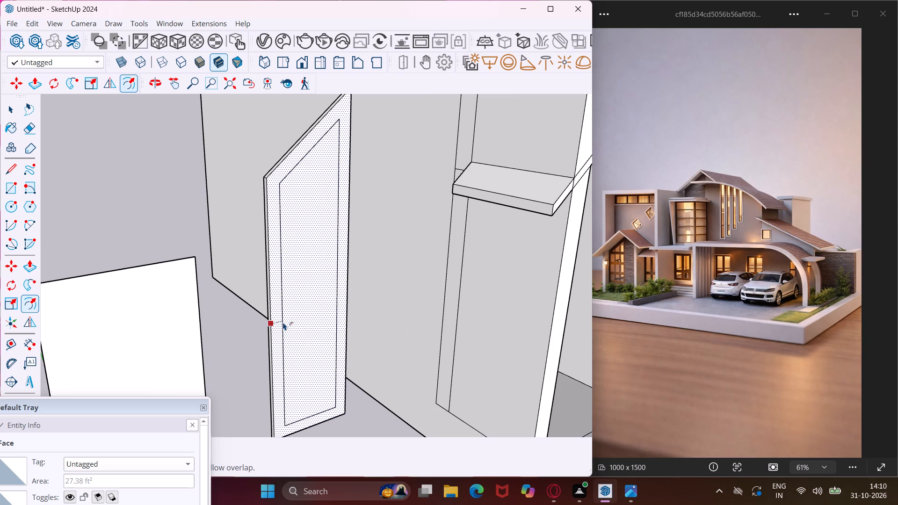
left_click(281, 320)
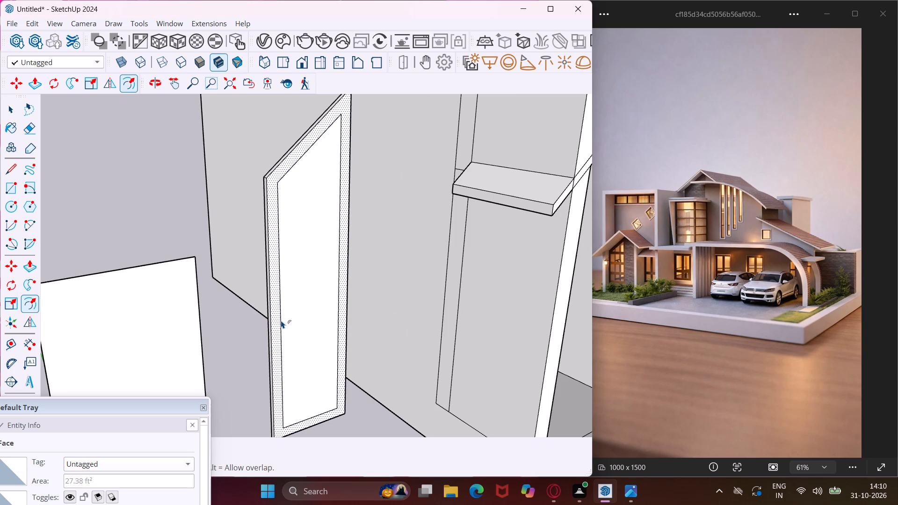
key("Escape")
key("space")
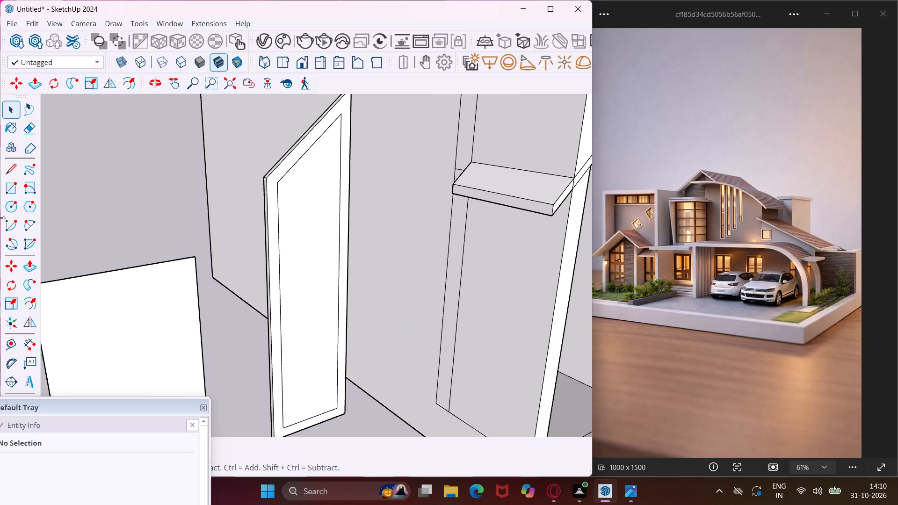
Draw two closely spaced vertical lines from the inner frame's sloped edge to its bottom edge, outlining a mullion.
left_click(14, 166)
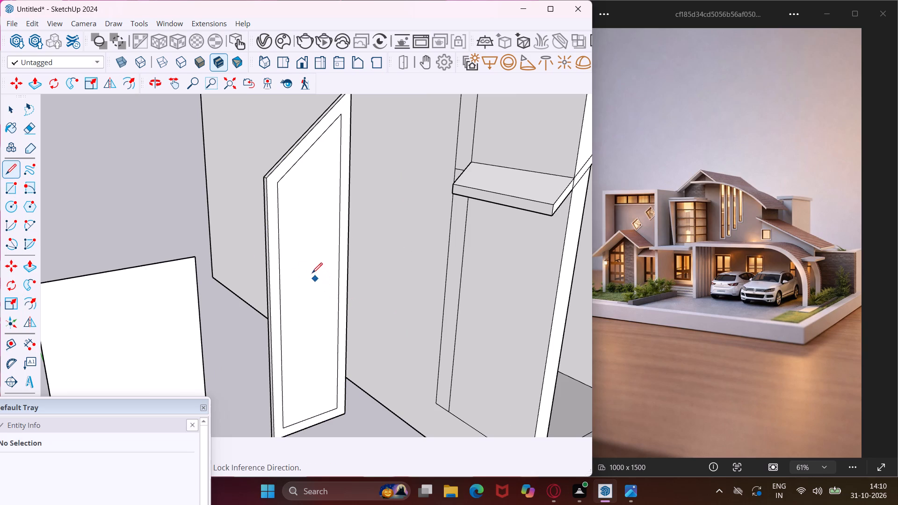
left_click(319, 137)
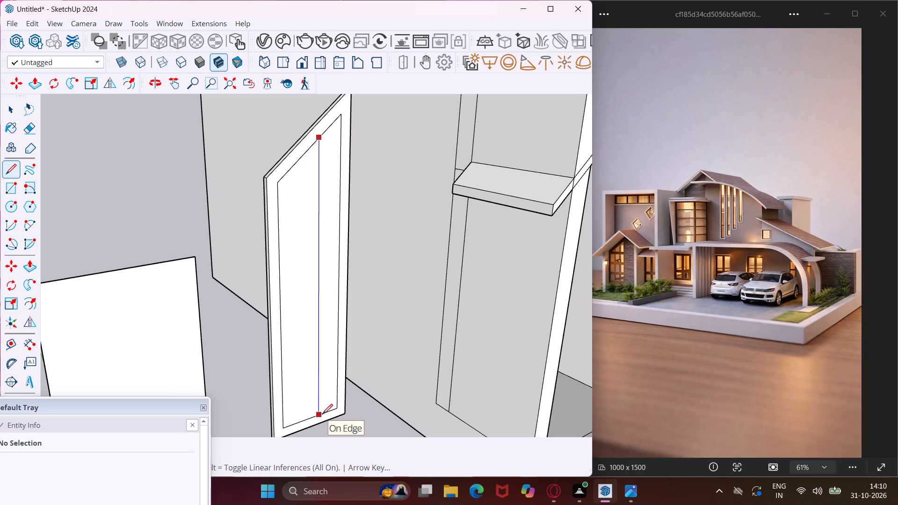
left_click(322, 414)
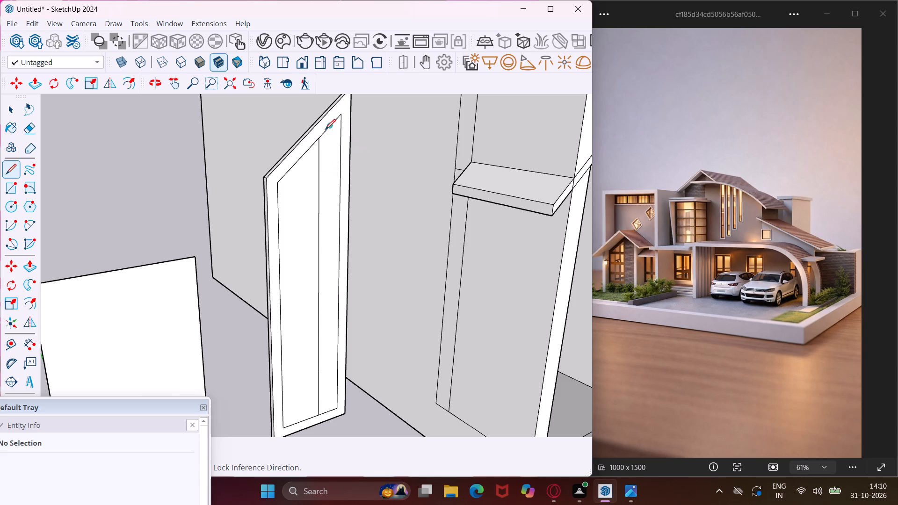
scroll(326, 130, "up", 8)
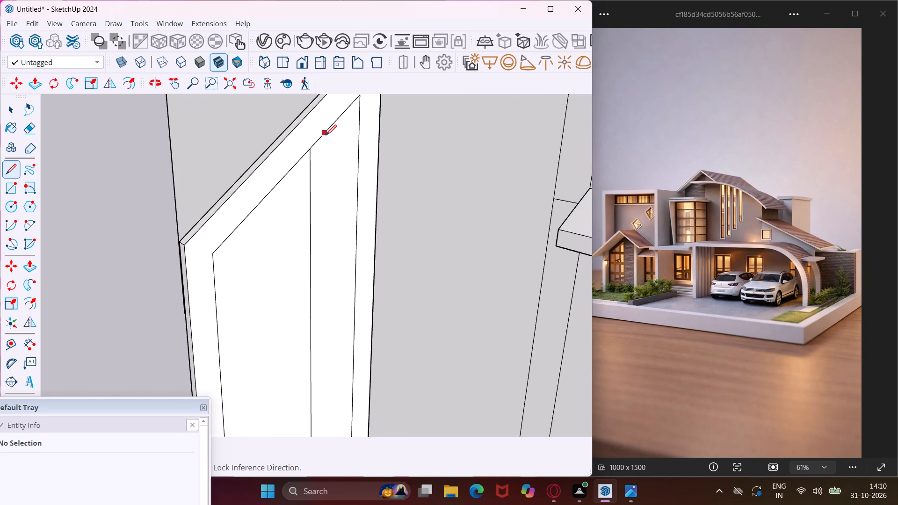
left_click(326, 136)
scroll(318, 198, "down", 12)
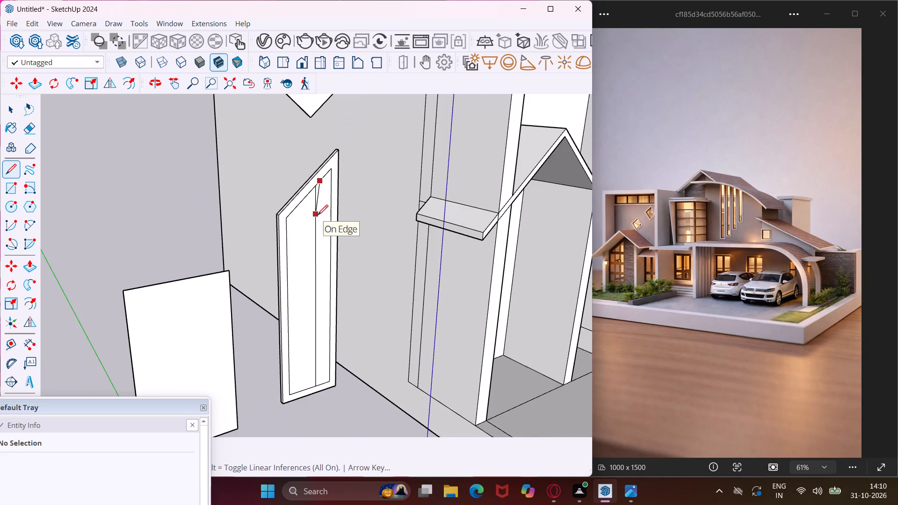
scroll(318, 215, "down", 5)
scroll(317, 327, "up", 4)
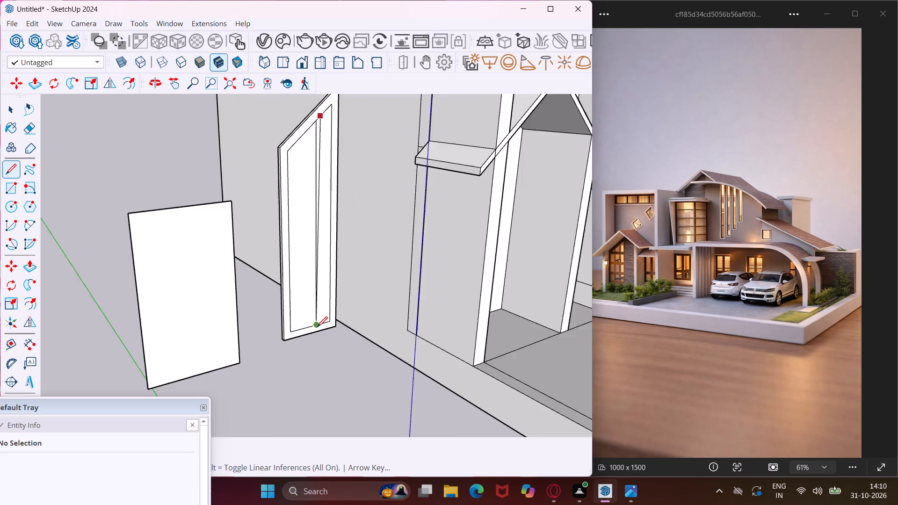
scroll(317, 327, "up", 10)
left_click(323, 319)
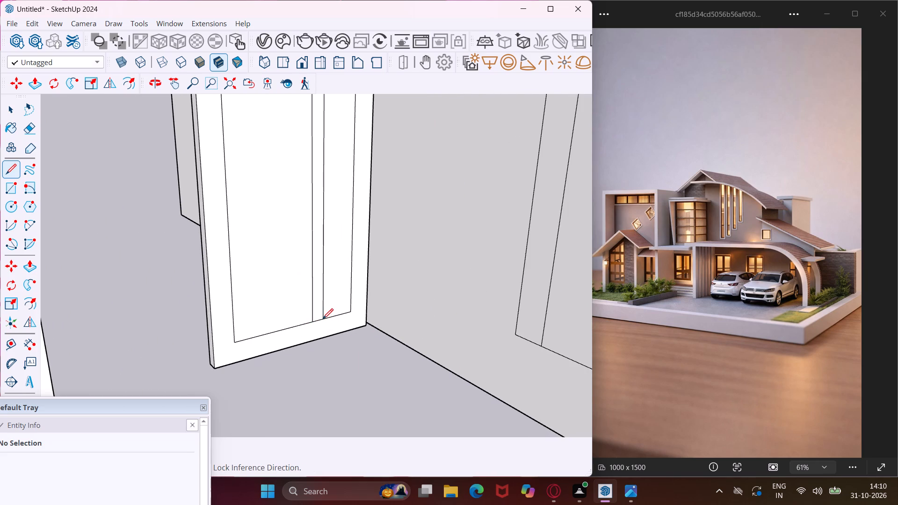
key("Escape")
key("space")
scroll(287, 310, "down", 13)
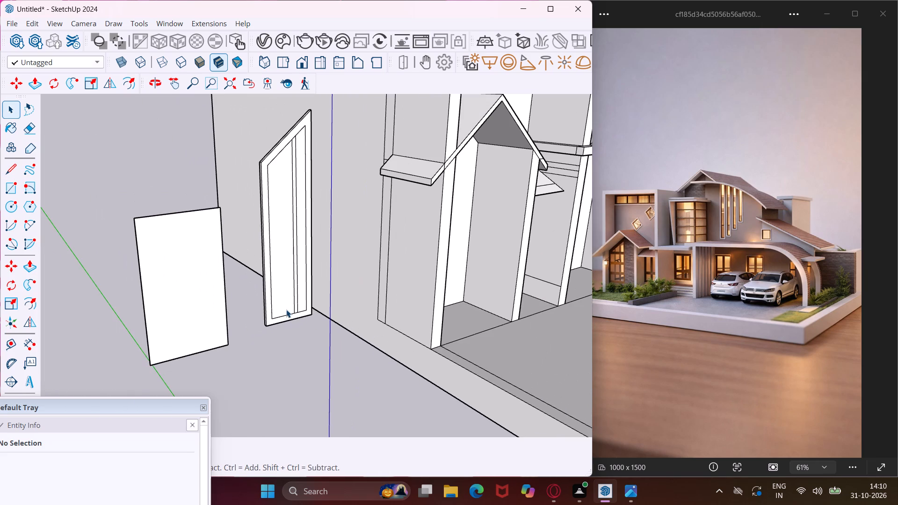
Draw two closely spaced horizontal lines across the inner frame, starting at the sloped edge's lower corner, outlining a crossbar.
left_click(5, 174)
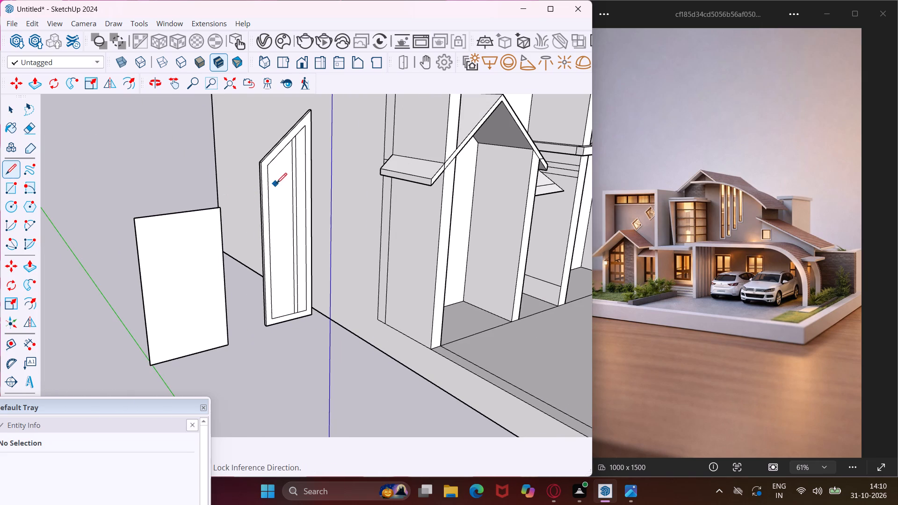
scroll(277, 180, "up", 2)
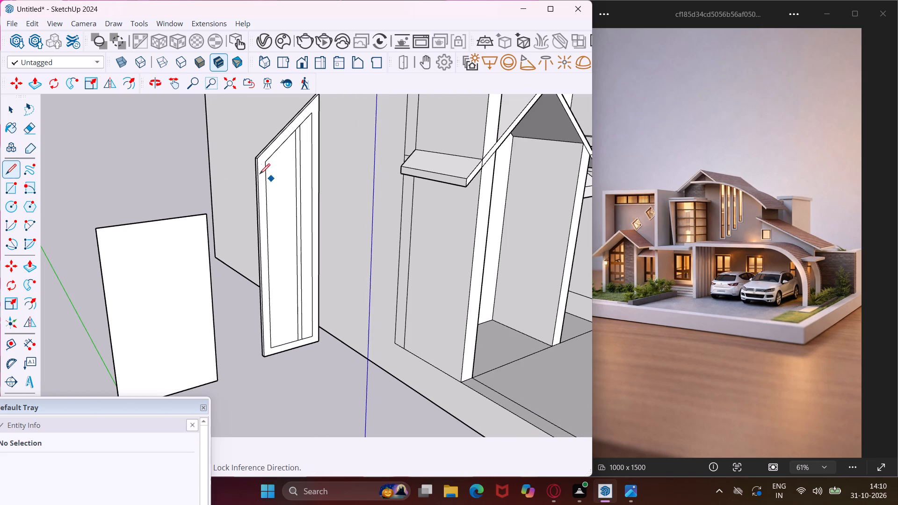
left_click(265, 163)
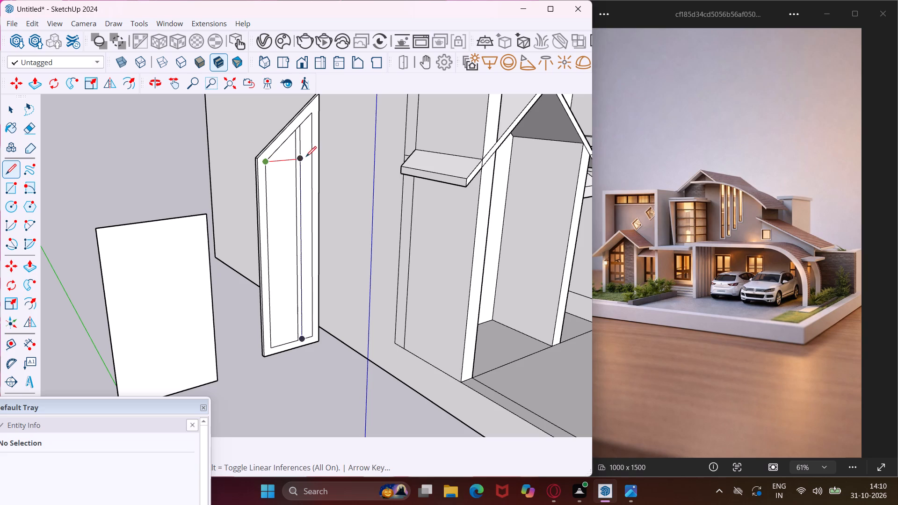
left_click(314, 157)
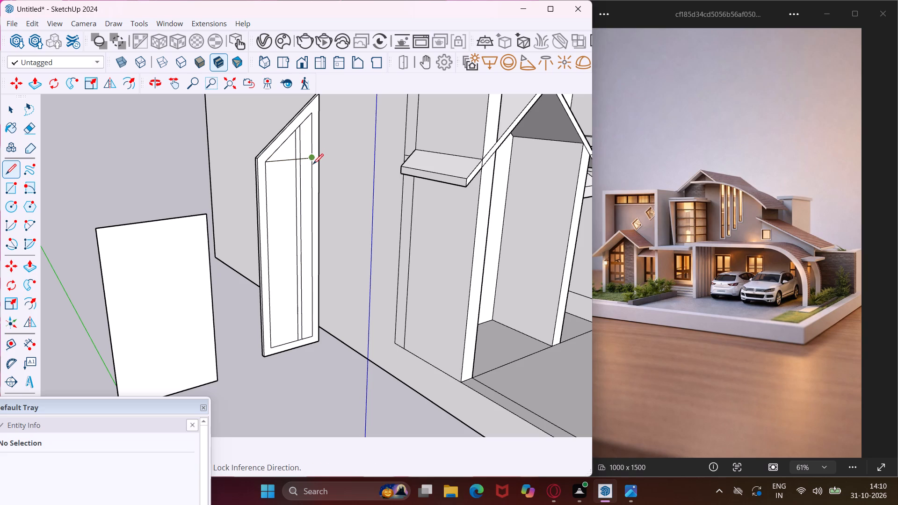
scroll(270, 169, "up", 3)
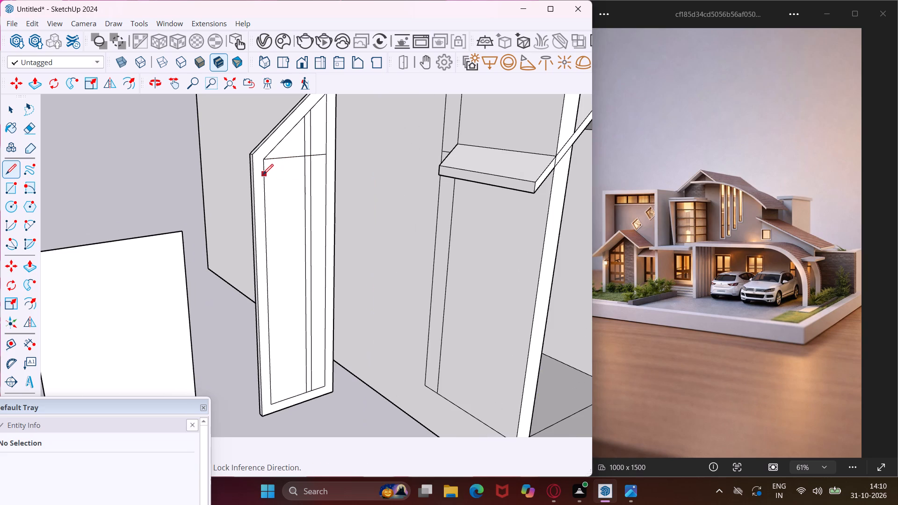
left_click(263, 173)
key("Escape")
left_click(264, 171)
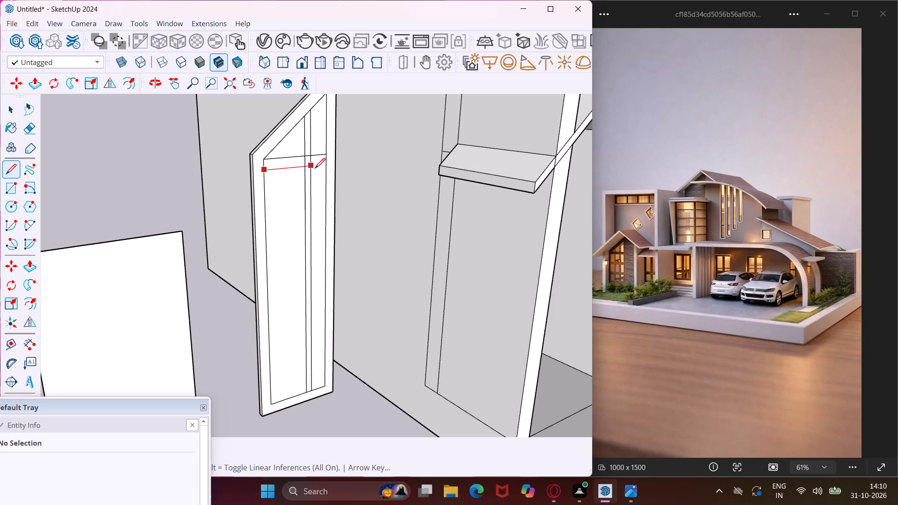
left_click(325, 166)
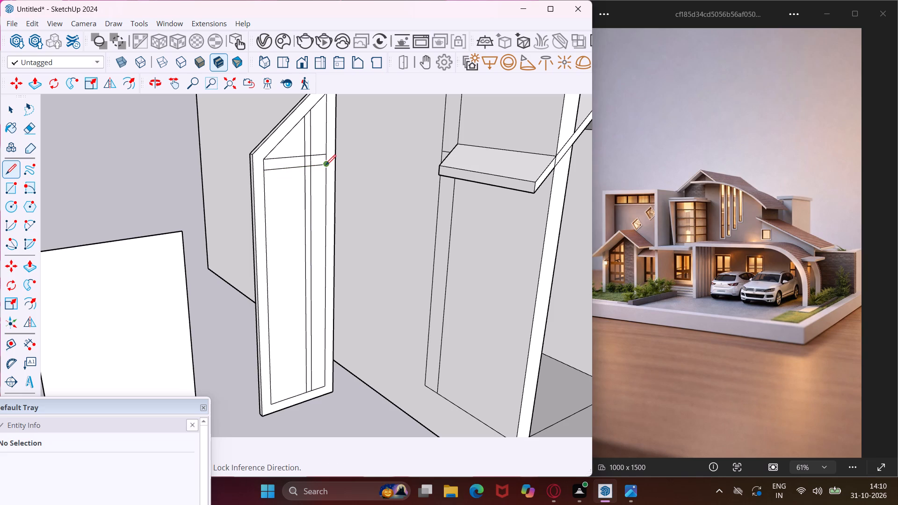
scroll(271, 229, "down", 3)
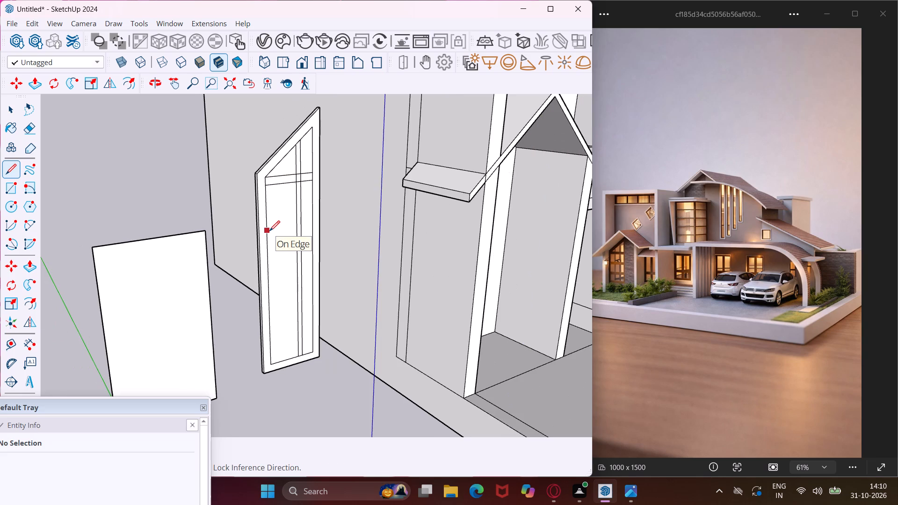
scroll(269, 231, "up", 2)
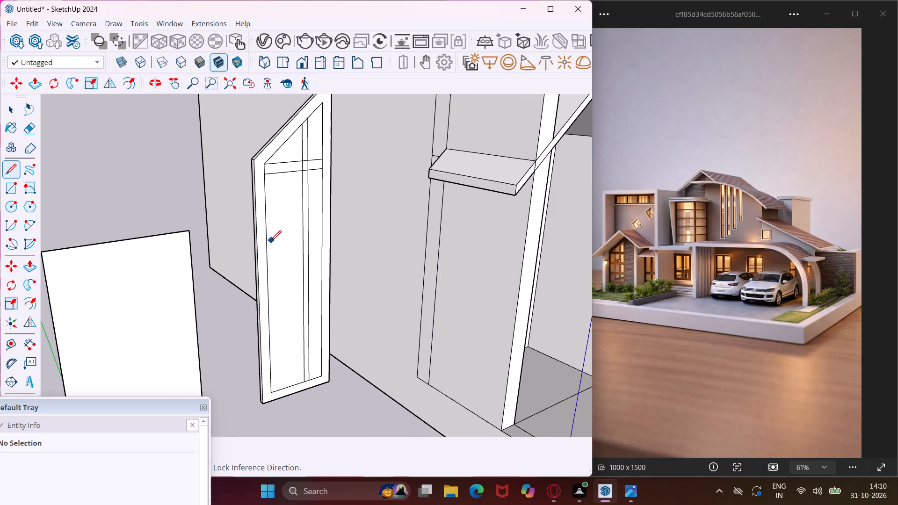
Draw two closely spaced horizontal lines across the inner frame below the first crossbar, outlining a second crossbar.
left_click(267, 243)
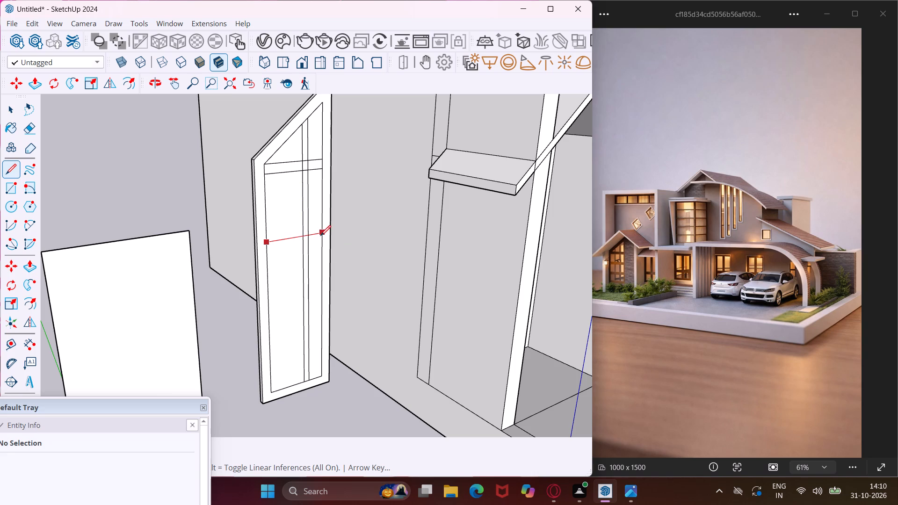
left_click(320, 236)
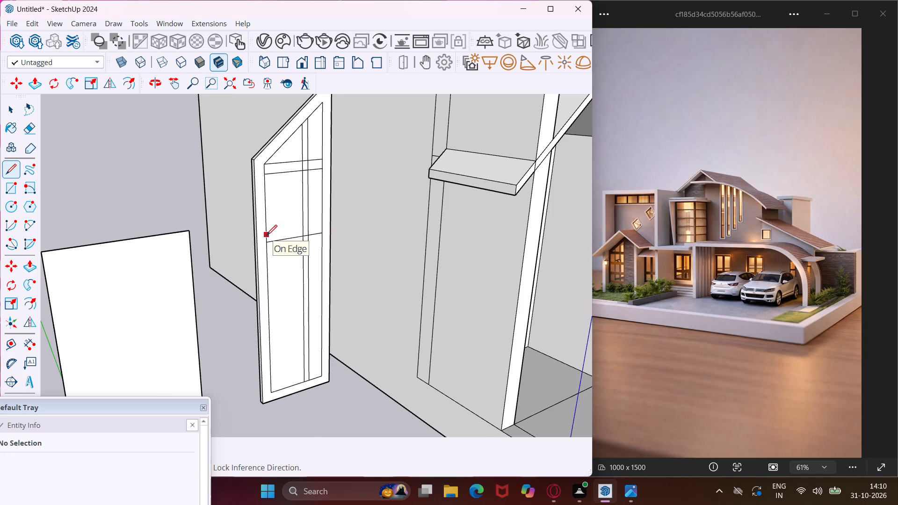
scroll(266, 235, "up", 3)
left_click(266, 235)
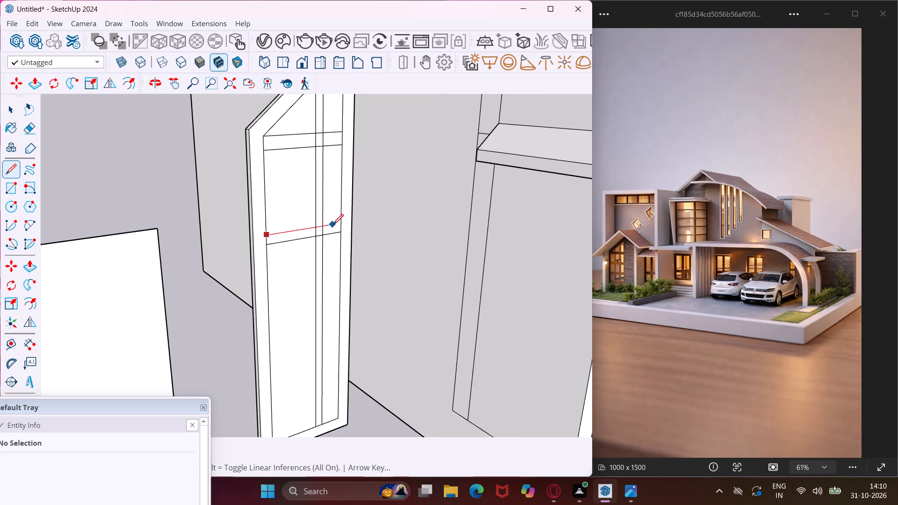
left_click(340, 222)
Draw two closely spaced horizontal lines across the inner frame between the second crossbar and the bottom edge, outlining a third crossbar.
scroll(260, 237, "down", 5)
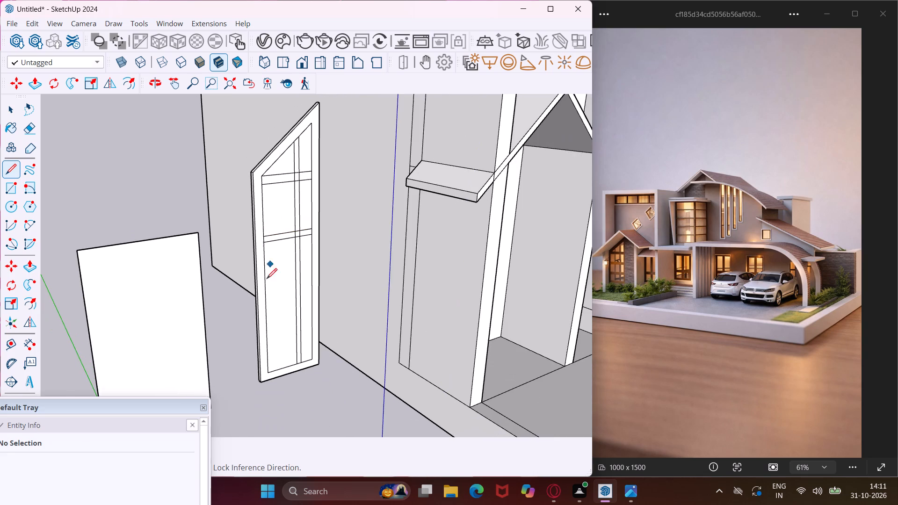
scroll(255, 329, "up", 4)
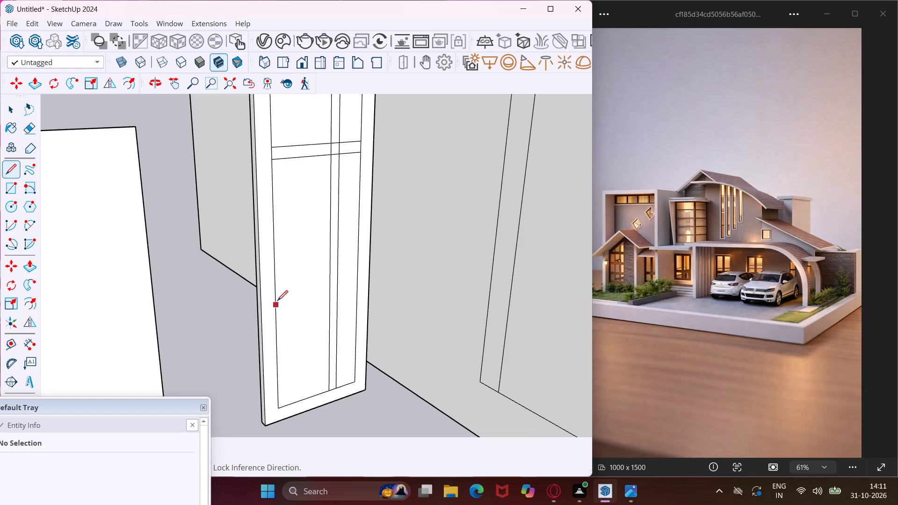
left_click(277, 274)
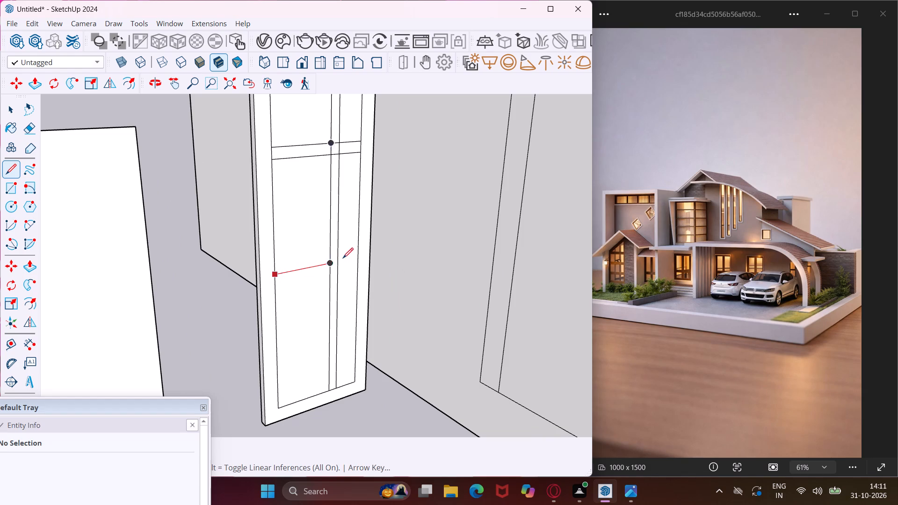
left_click(359, 256)
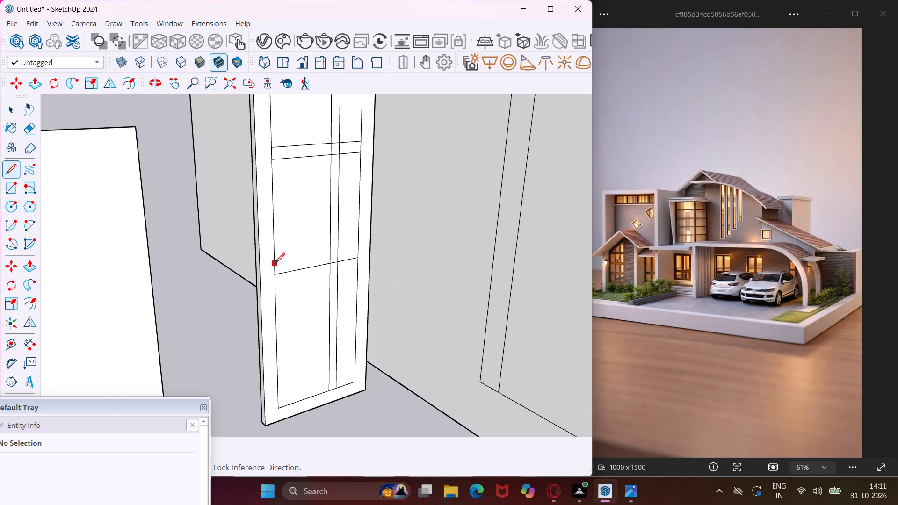
left_click(275, 263)
left_click(359, 245)
scroll(283, 254, "down", 5)
scroll(282, 303, "up", 3)
key("Escape")
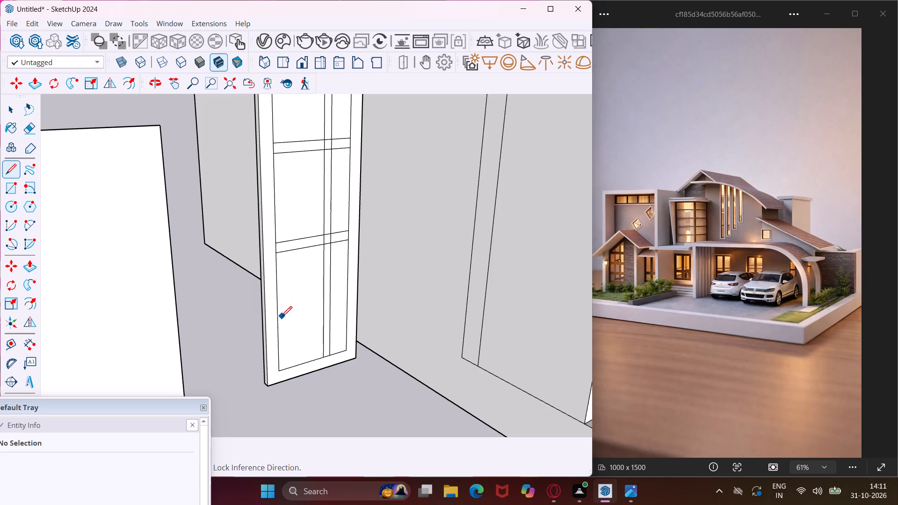
key("space")
Push/Pull the front face of the sloped-top window's frame border slightly outward, keeping its starting face.
scroll(276, 261, "down", 6)
scroll(274, 119, "up", 3)
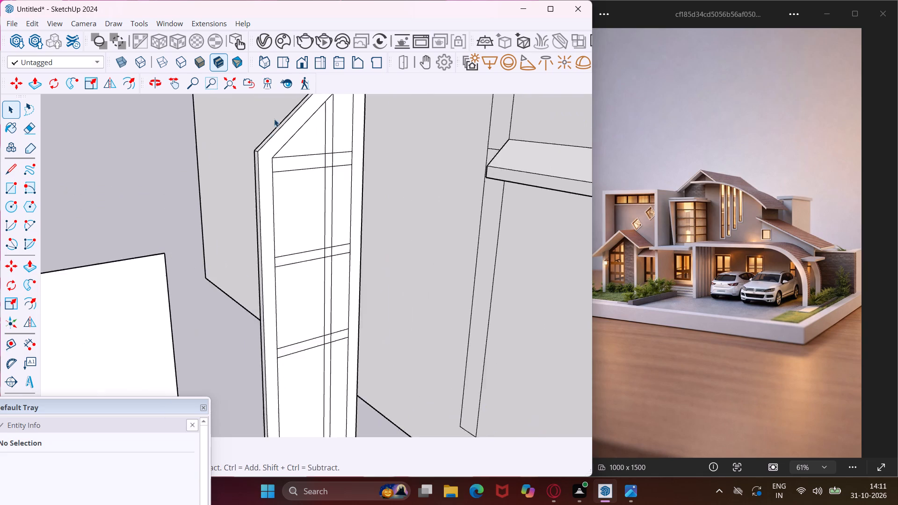
scroll(274, 119, "up", 1)
left_click(259, 188)
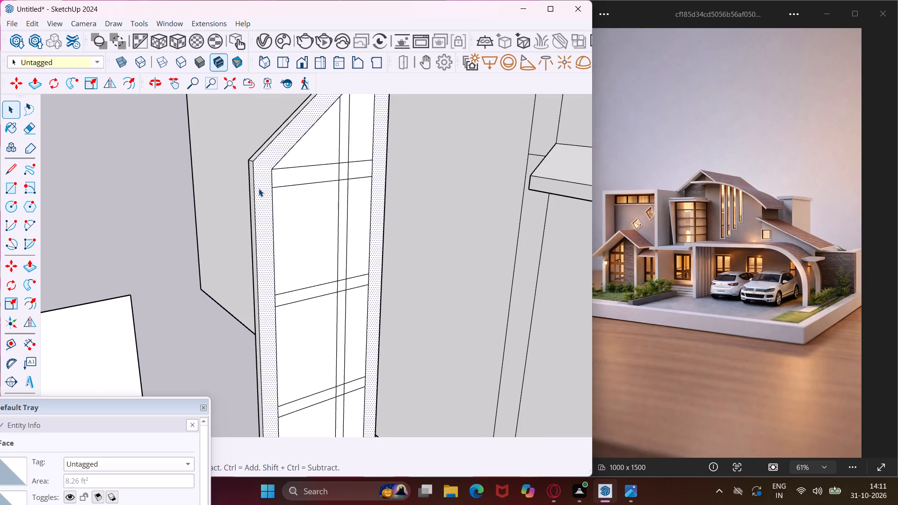
key("p")
left_click(259, 188)
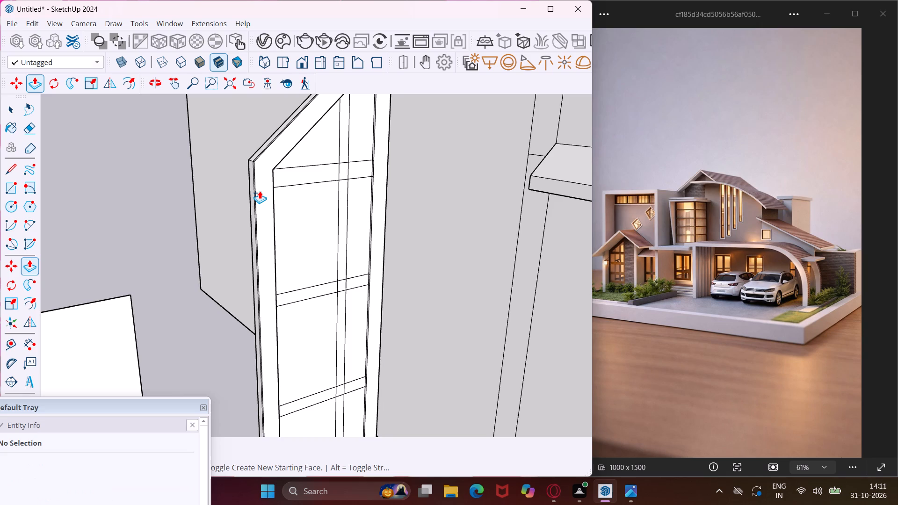
left_click(260, 191)
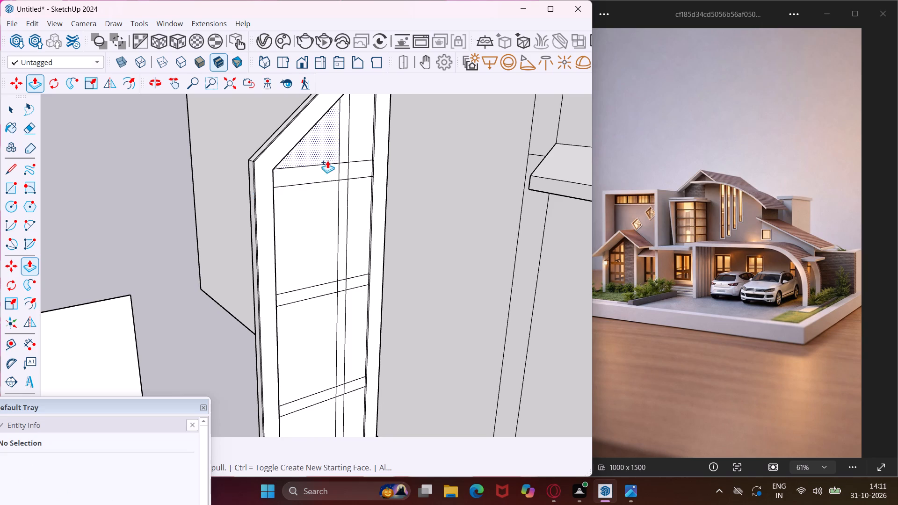
Push/Pull the upper crossbar and the mullion segments directly above and below it outward by the same distance as the frame border.
scroll(339, 144, "up", 7)
double_click(348, 143)
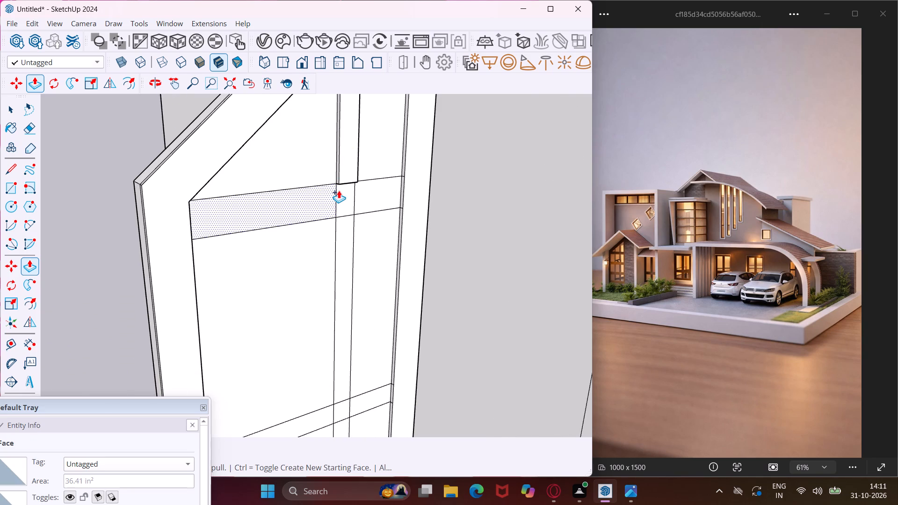
double_click(340, 191)
double_click(363, 195)
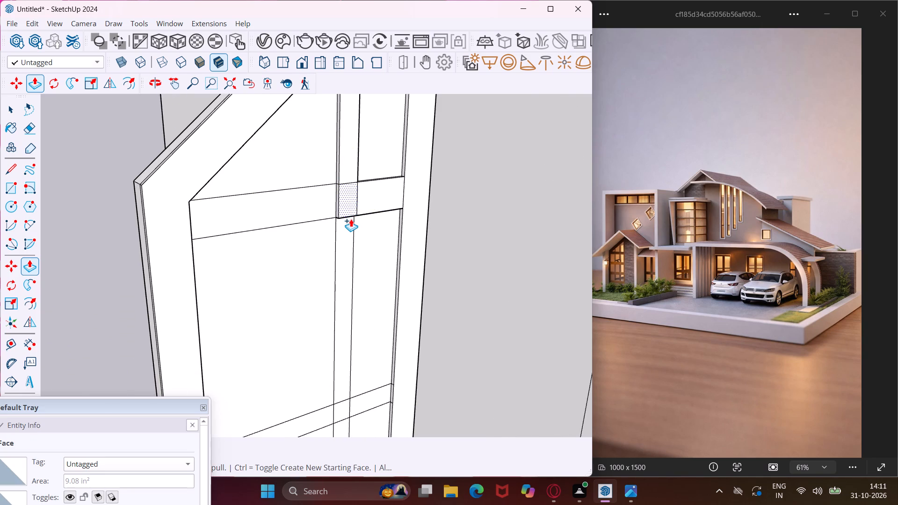
double_click(351, 219)
double_click(331, 205)
Push/Pull the middle crossbar and the mullion segment directly below it outward by the same distance as the frame border.
scroll(303, 186, "down", 5)
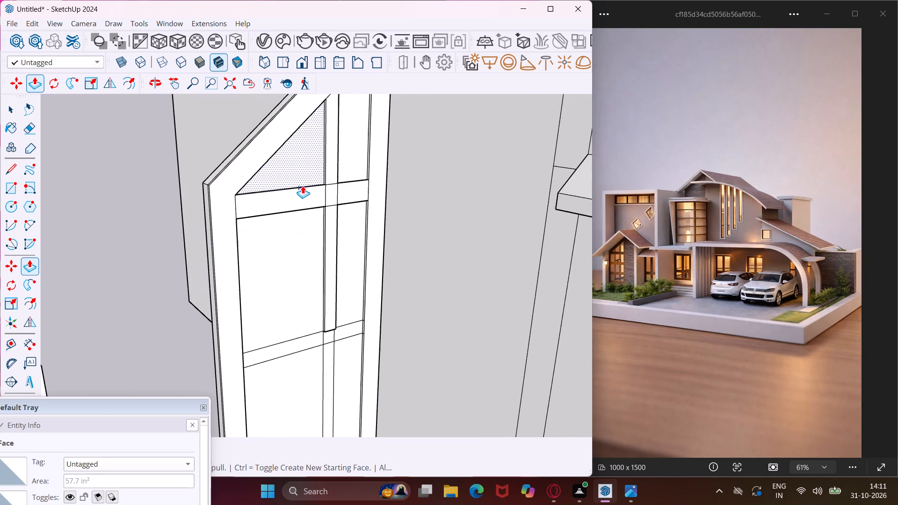
scroll(326, 339, "up", 6)
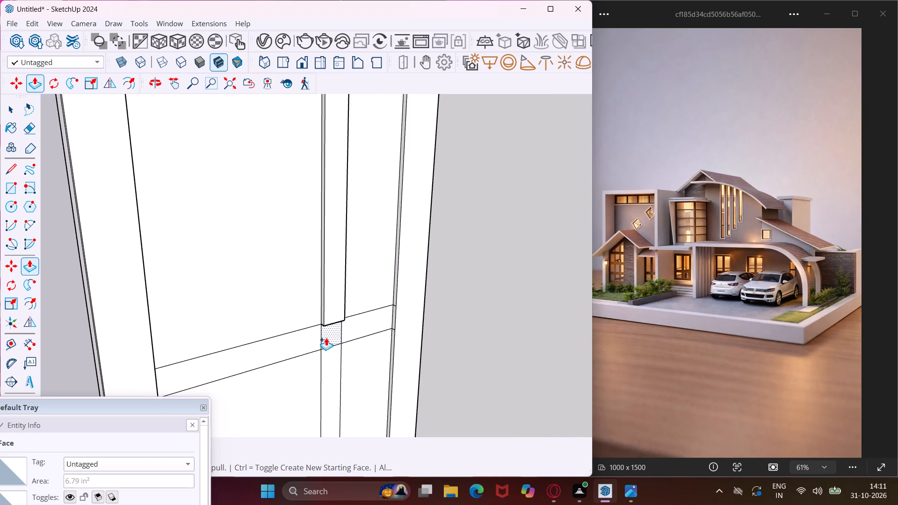
double_click(326, 338)
double_click(359, 330)
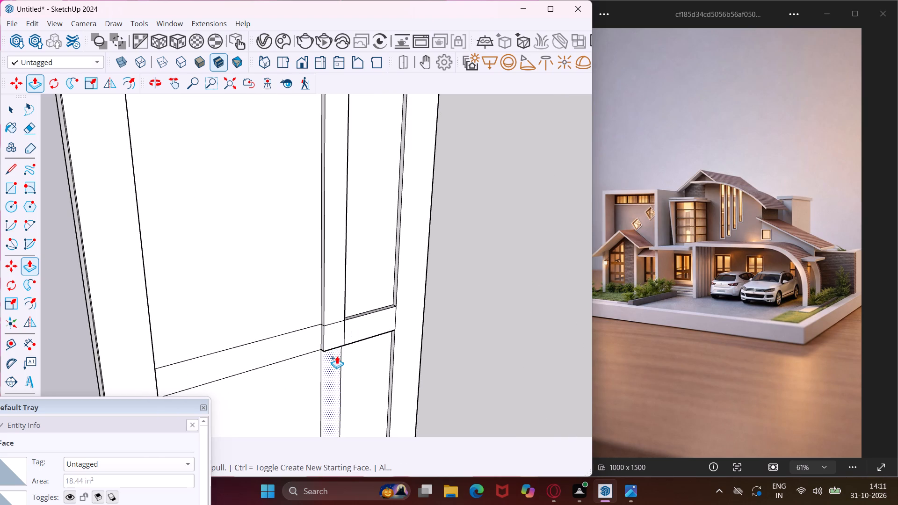
double_click(337, 356)
double_click(315, 339)
Push/Pull the lower crossbar and the bottom mullion segment outward by the same distance as the frame border.
scroll(275, 303, "down", 6)
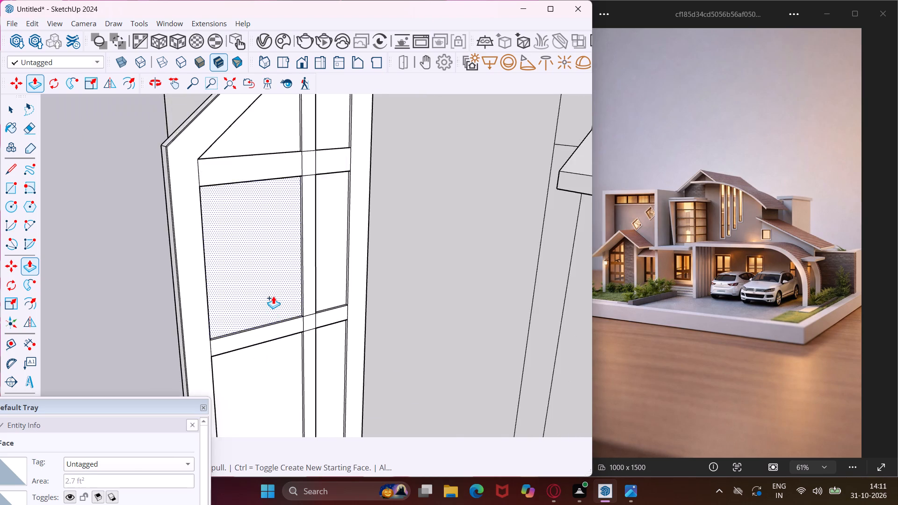
scroll(273, 291, "down", 10)
scroll(286, 367, "up", 11)
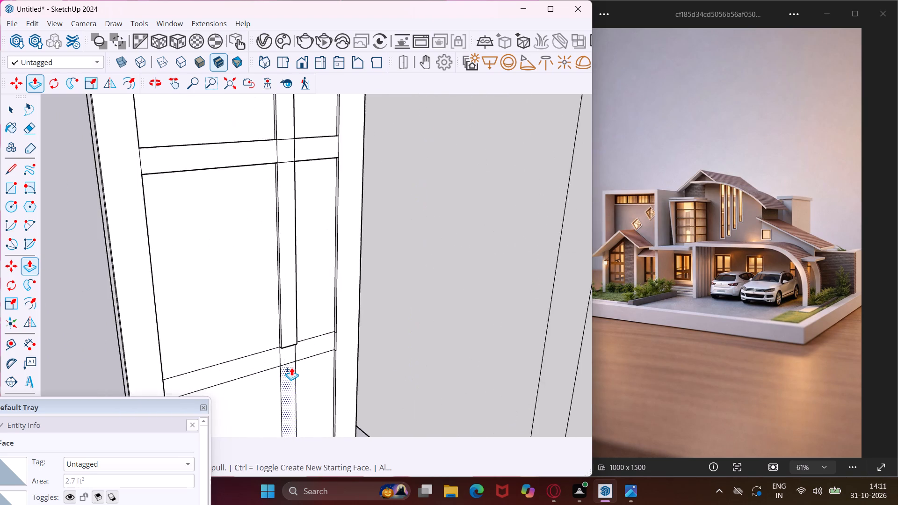
scroll(291, 368, "up", 5)
double_click(289, 352)
double_click(313, 345)
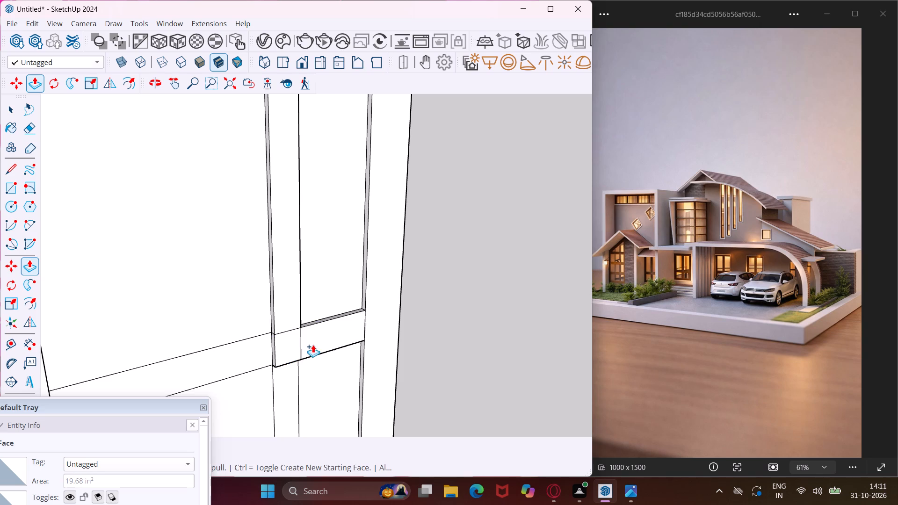
double_click(291, 370)
double_click(268, 352)
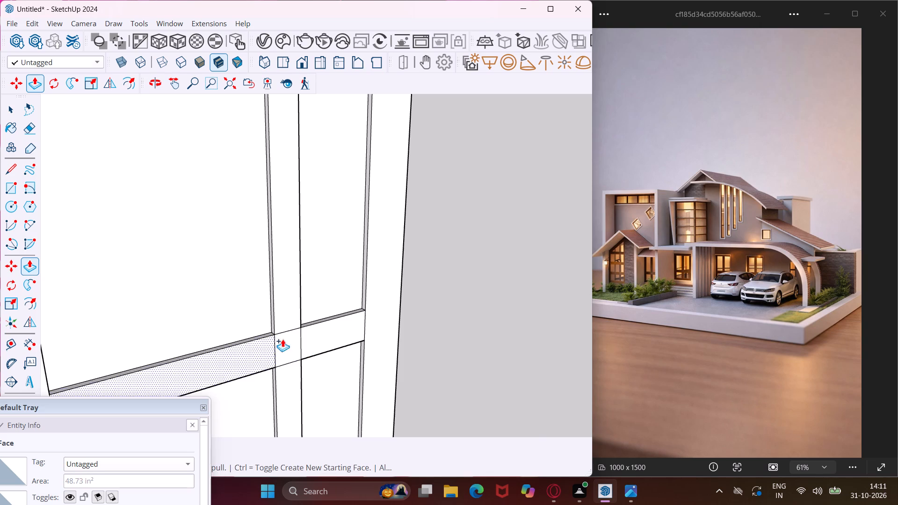
Push/Pull the frame border's front face backward through the panel to form a matching thin border on the rear side.
scroll(304, 314, "down", 19)
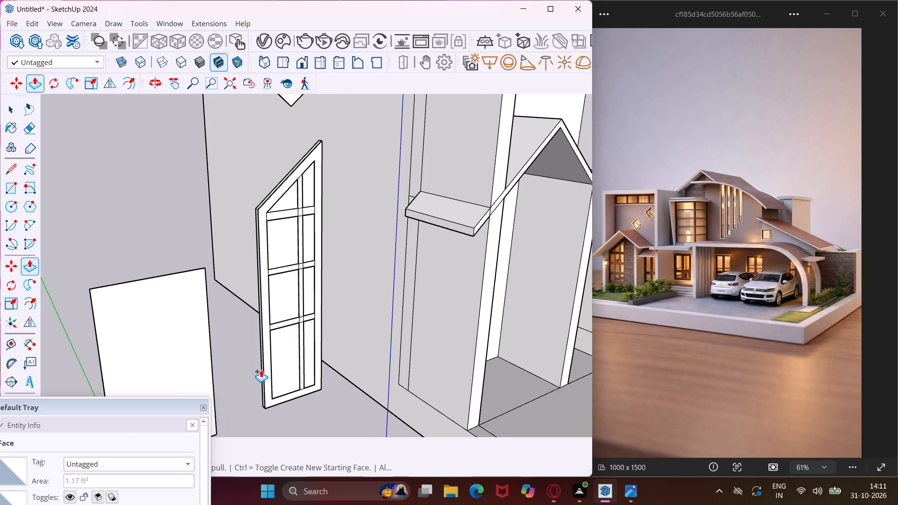
scroll(260, 211, "up", 7)
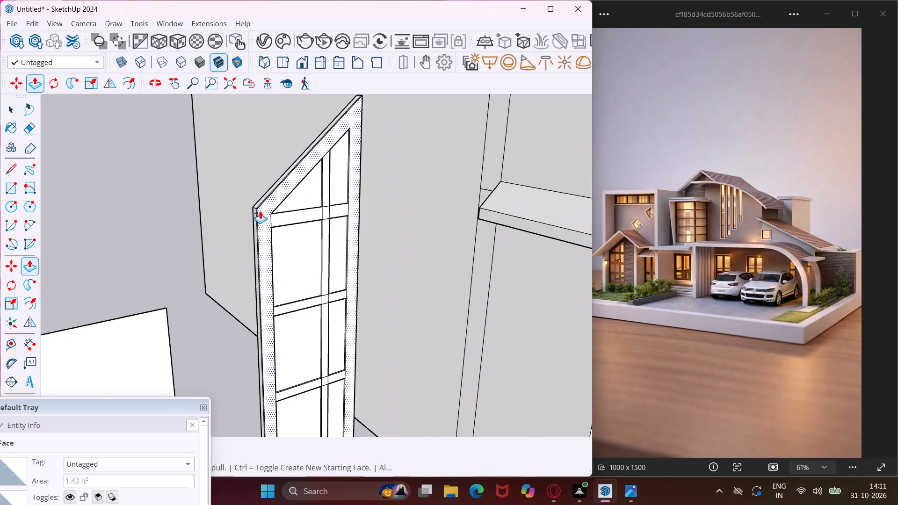
scroll(260, 211, "up", 7)
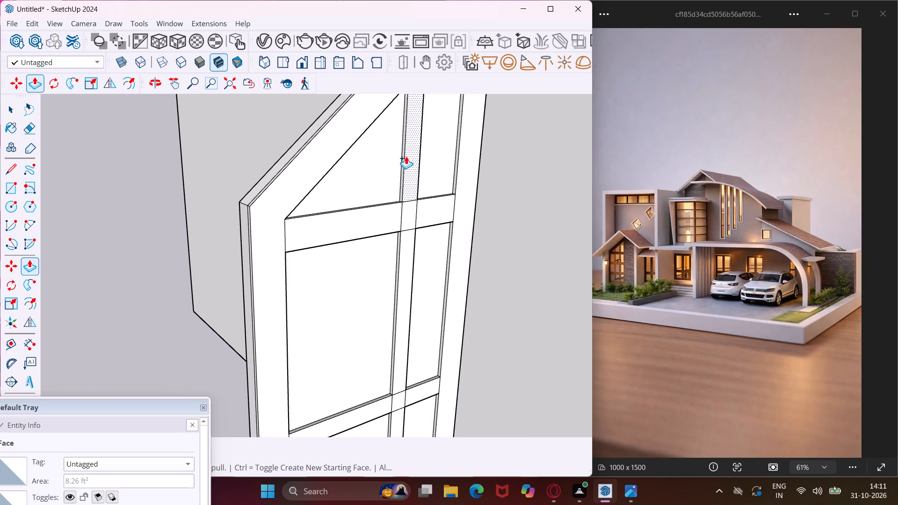
scroll(275, 197, "up", 3)
left_click(275, 197)
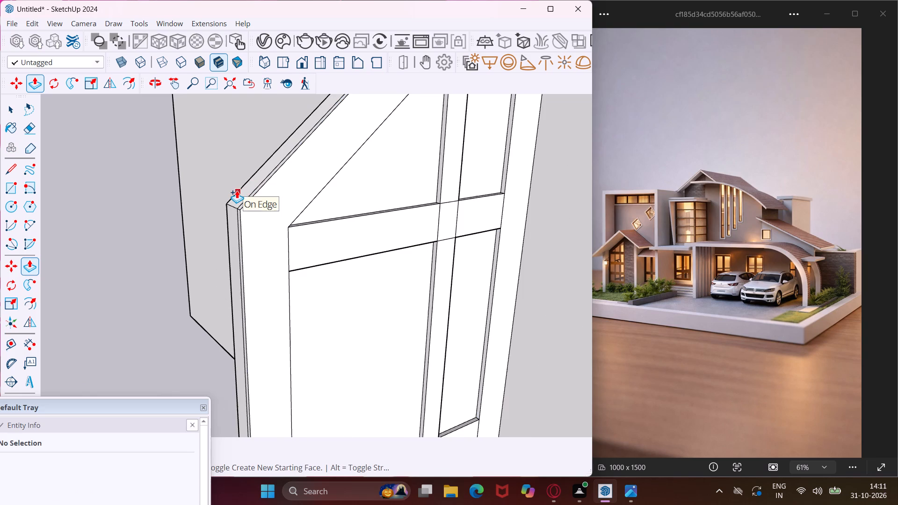
scroll(237, 190, "up", 4)
middle_click_drag(237, 190, 331, 224)
scroll(324, 213, "down", 18)
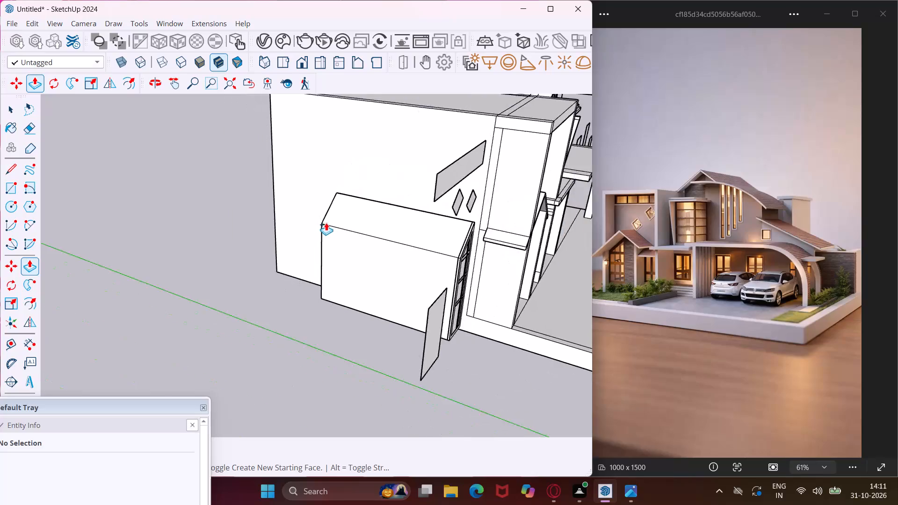
scroll(326, 223, "down", 2)
middle_click_drag(340, 231, 456, 258)
scroll(442, 231, "up", 7)
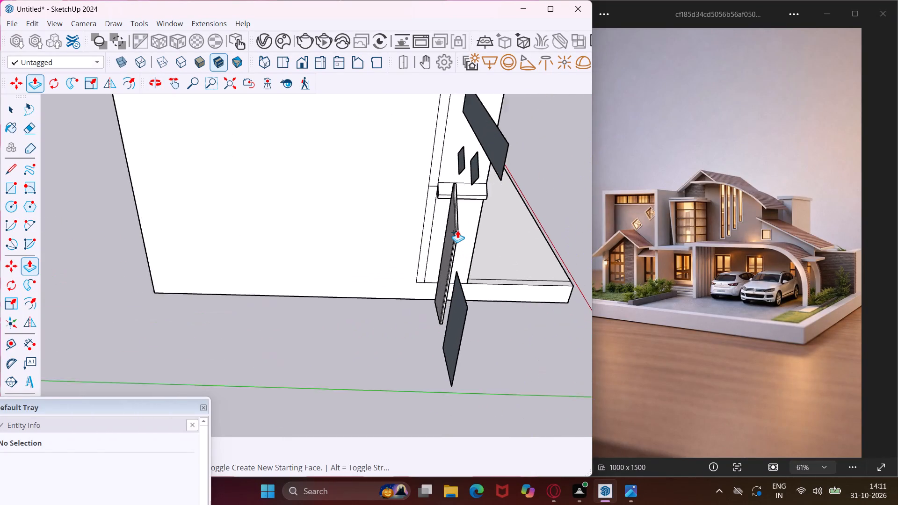
scroll(457, 230, "up", 16)
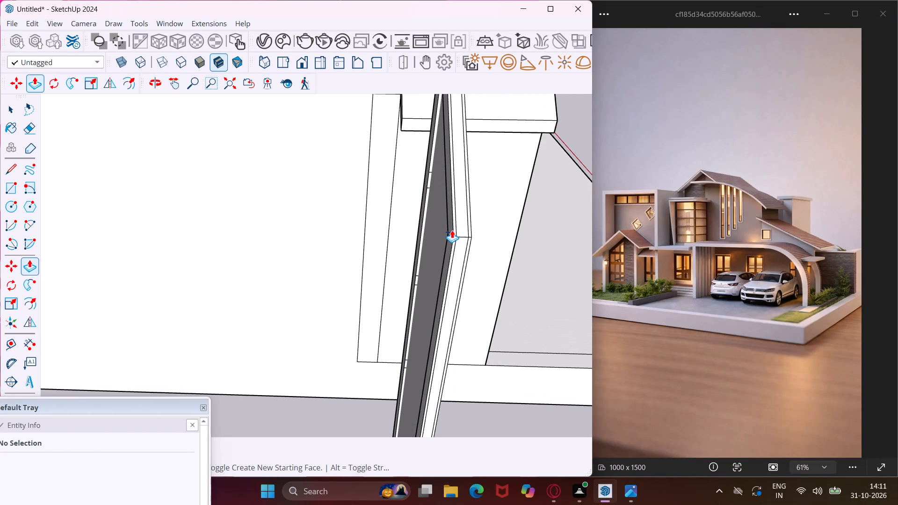
left_click(449, 230)
Repeat the backward Push/Pull distance on the upper crossbar and the mullion segments directly above and below it.
middle_click_drag(470, 240, 435, 233)
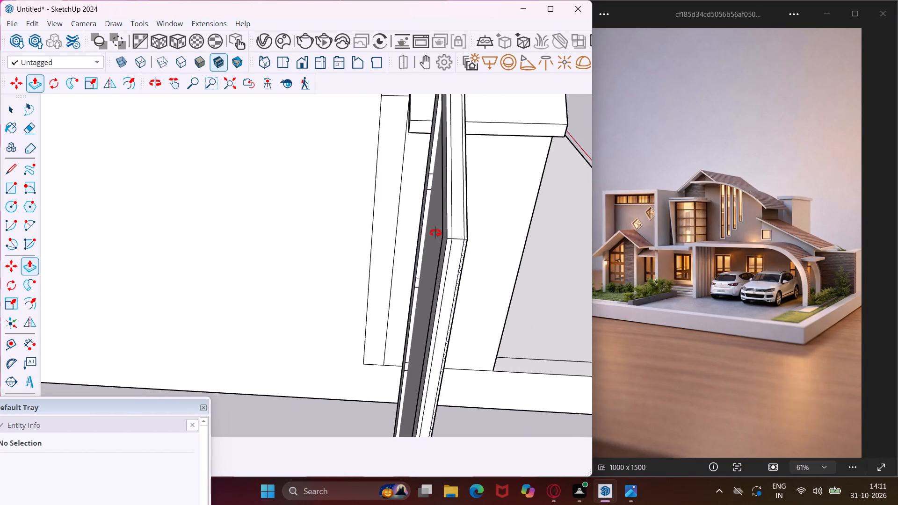
middle_click_drag(435, 233, 285, 203)
scroll(387, 224, "up", 4)
double_click(395, 222)
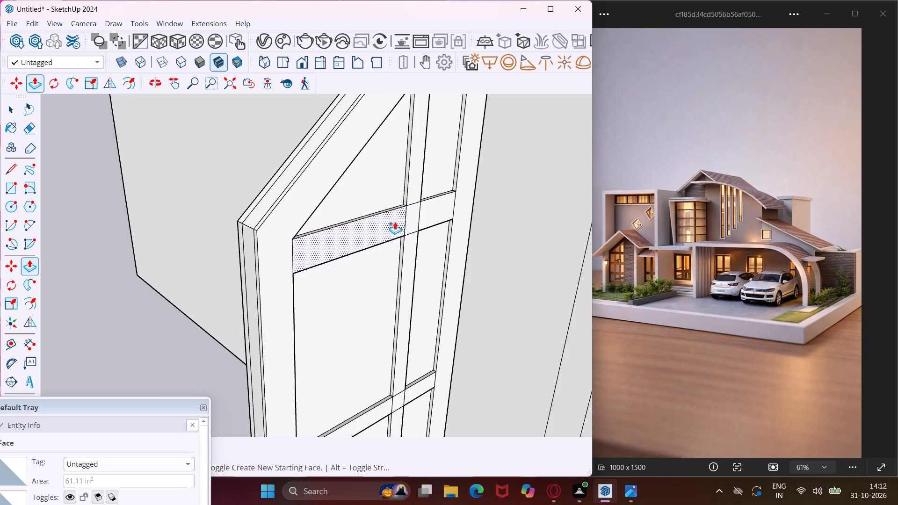
double_click(415, 220)
double_click(413, 193)
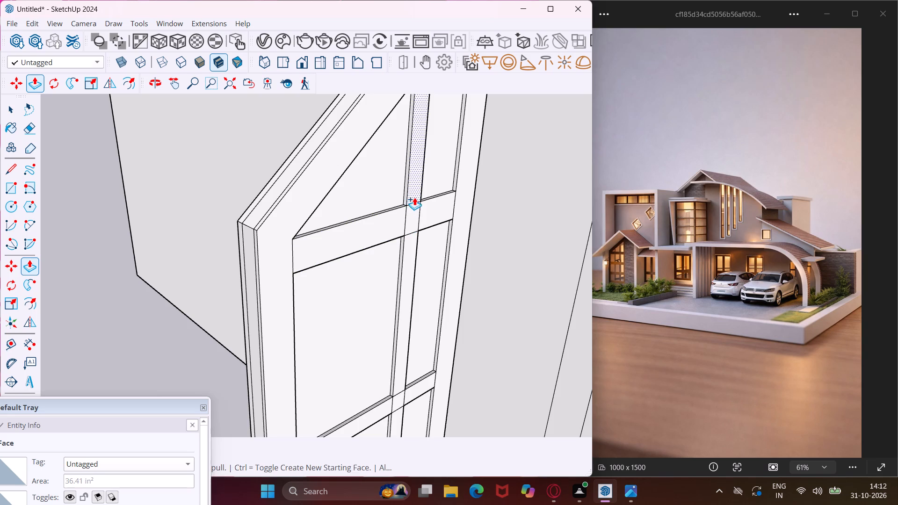
double_click(428, 210)
double_click(413, 236)
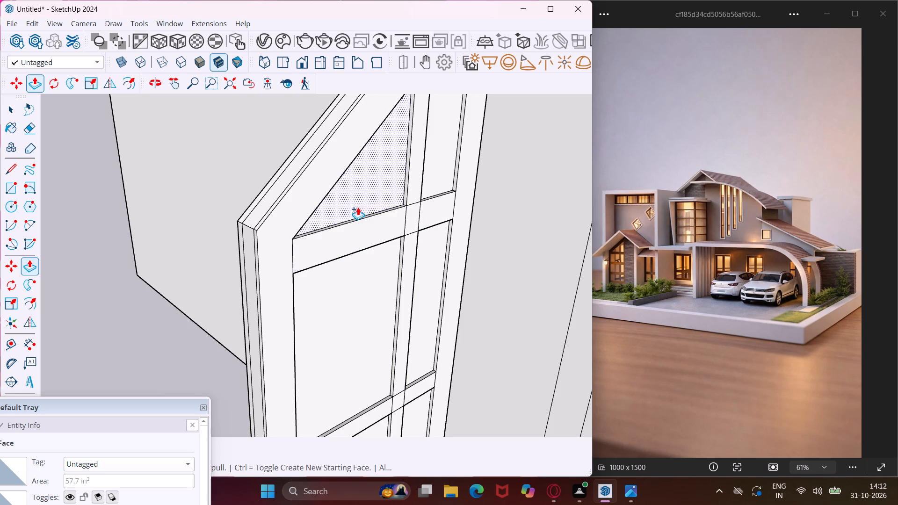
Repeat the backward Push/Pull distance on the middle crossbar's segments and the mullion segment directly below it.
scroll(349, 201, "down", 9)
scroll(370, 304, "up", 10)
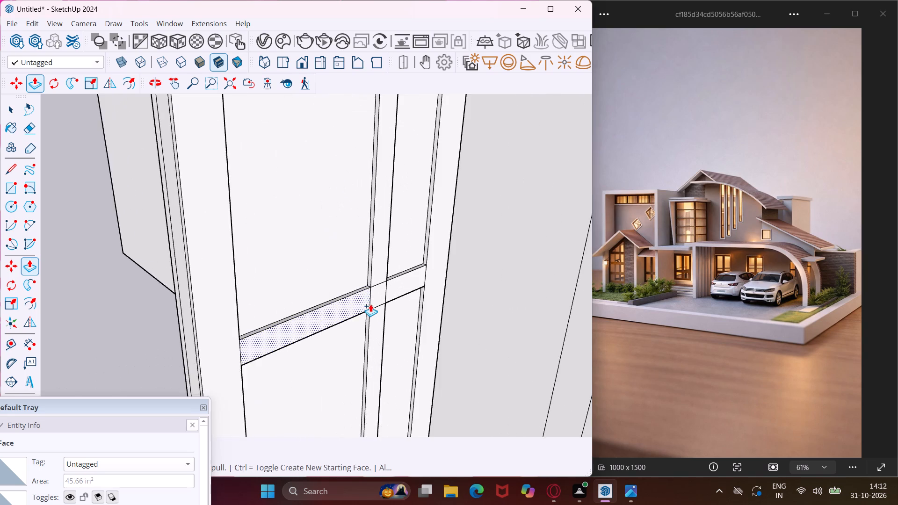
scroll(370, 304, "up", 4)
double_click(364, 298)
double_click(384, 288)
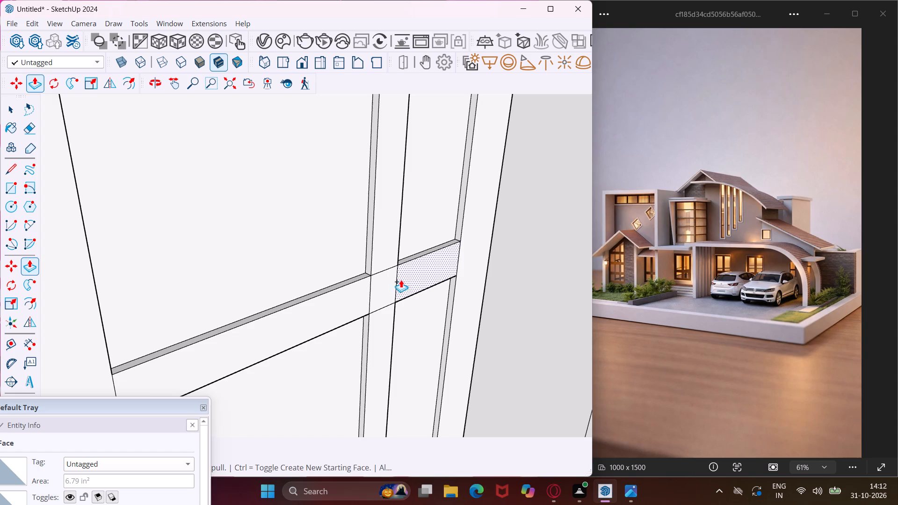
double_click(405, 279)
double_click(386, 312)
scroll(333, 225, "down", 4)
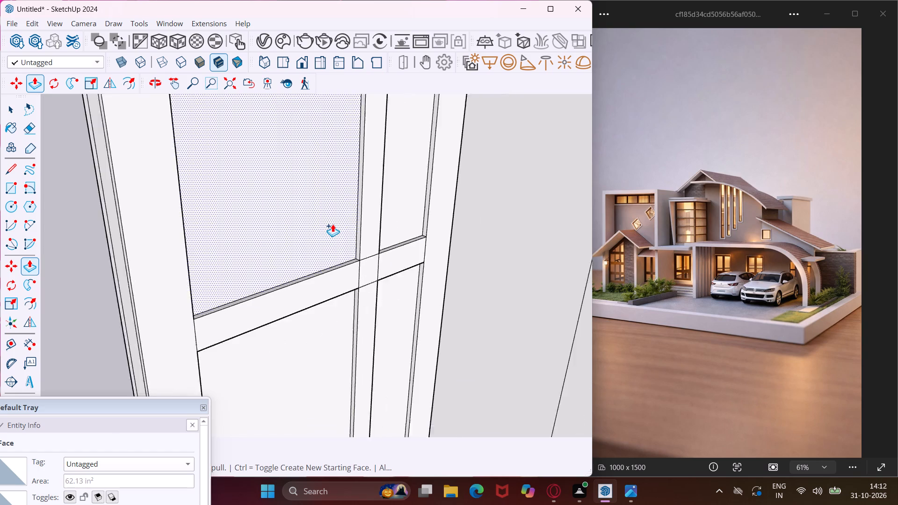
Repeat the backward Push/Pull distance on the lower crossbar's segments and the mullion segment directly below it.
scroll(333, 224, "down", 11)
scroll(343, 339, "up", 5)
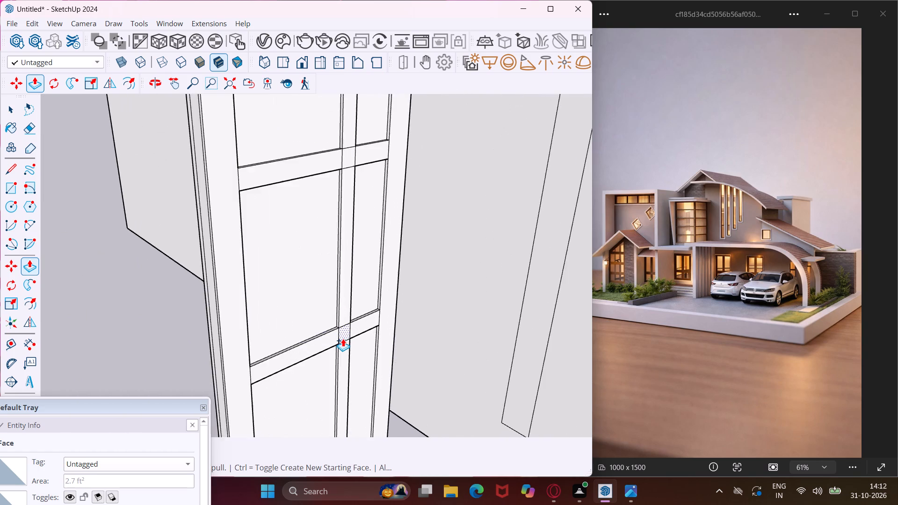
scroll(343, 339, "up", 9)
double_click(354, 325)
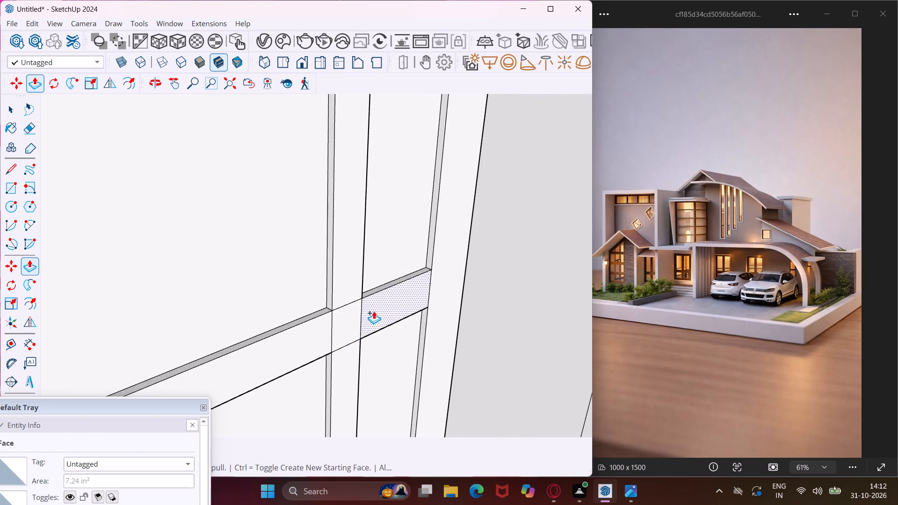
double_click(374, 311)
double_click(349, 357)
double_click(319, 337)
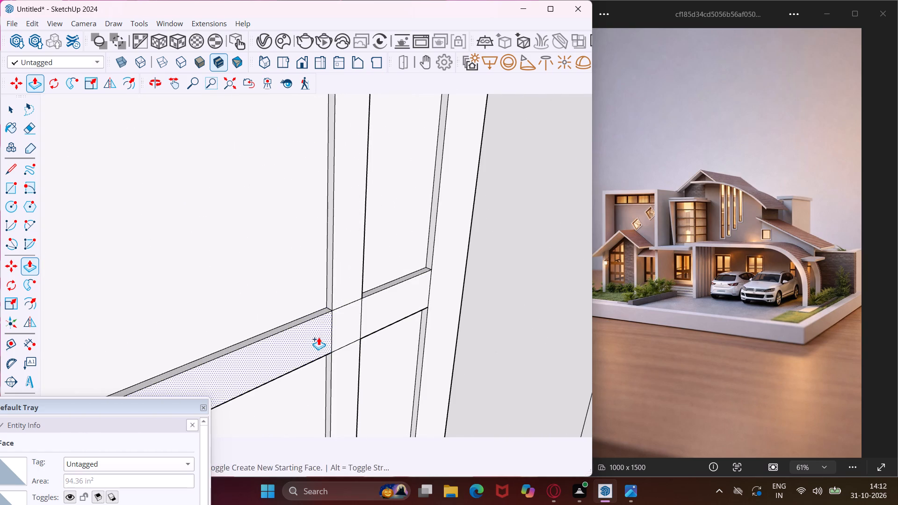
scroll(334, 249, "down", 20)
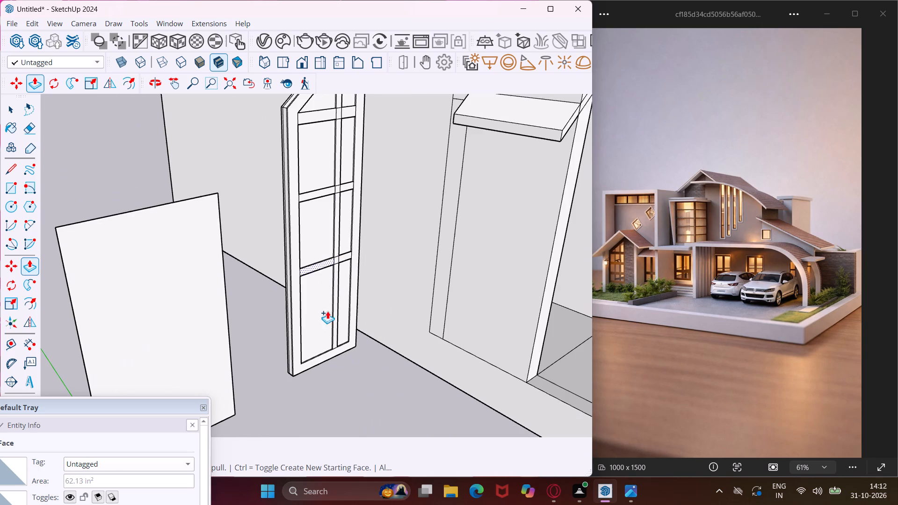
key("Escape")
key("space")
Examine the rear side of the sloped-top window panel and the loose rectangular panel beside it.
middle_click_drag(319, 345, 663, 338)
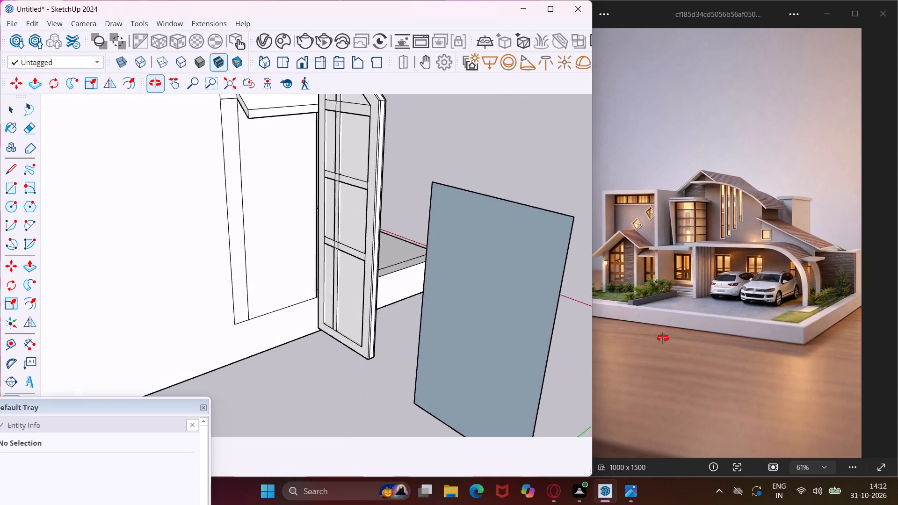
middle_click_drag(663, 338, 636, 334)
scroll(338, 267, "down", 5)
middle_click_drag(376, 279, 269, 280)
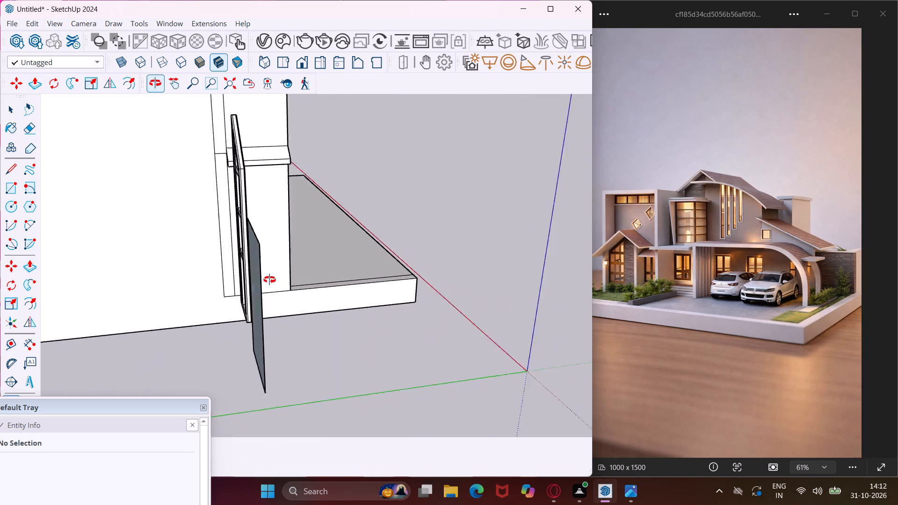
middle_click_drag(269, 280, 218, 280)
scroll(268, 180, "down", 6)
middle_click_drag(268, 180, 104, 211)
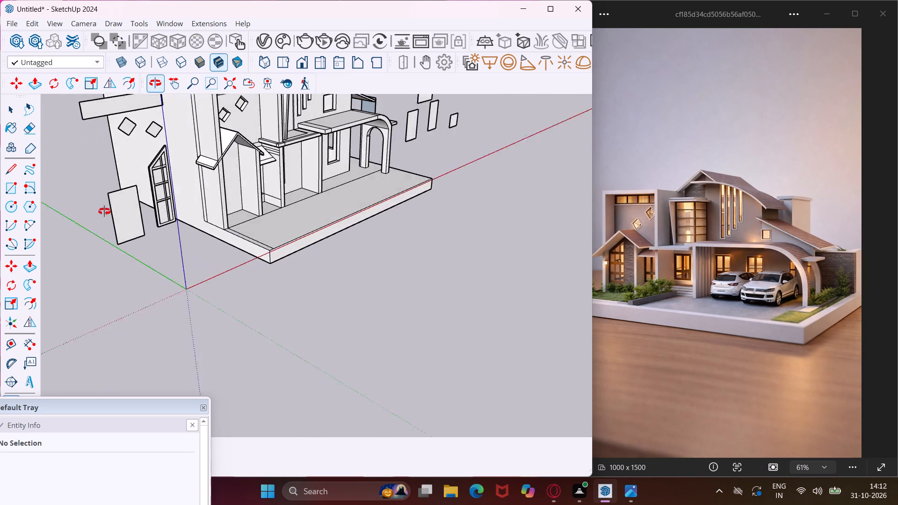
middle_click_drag(104, 211, 99, 212)
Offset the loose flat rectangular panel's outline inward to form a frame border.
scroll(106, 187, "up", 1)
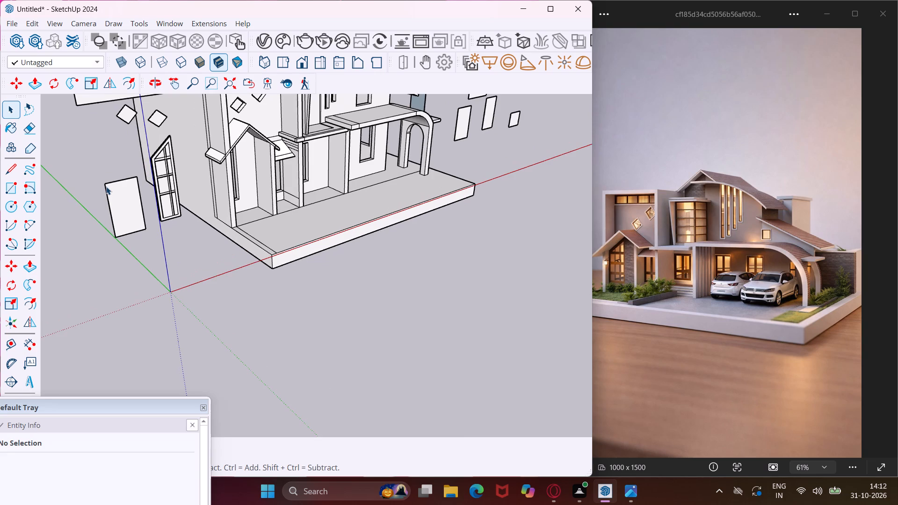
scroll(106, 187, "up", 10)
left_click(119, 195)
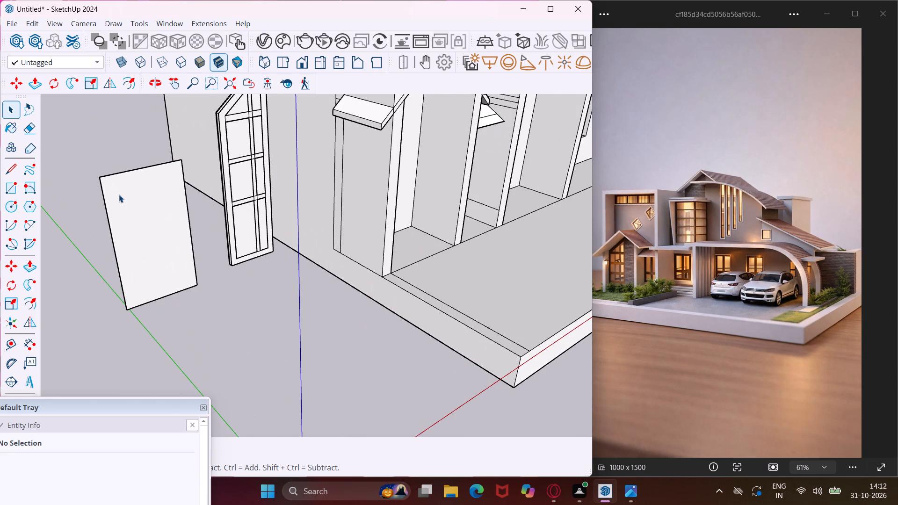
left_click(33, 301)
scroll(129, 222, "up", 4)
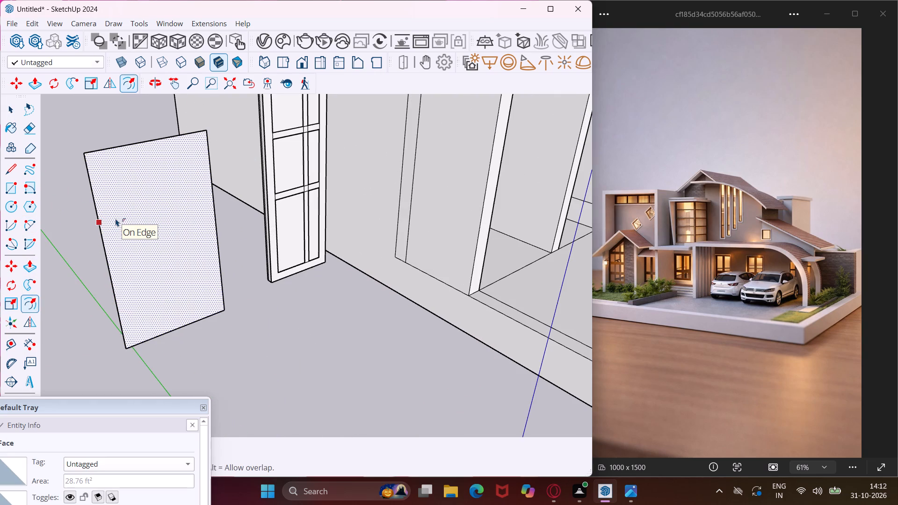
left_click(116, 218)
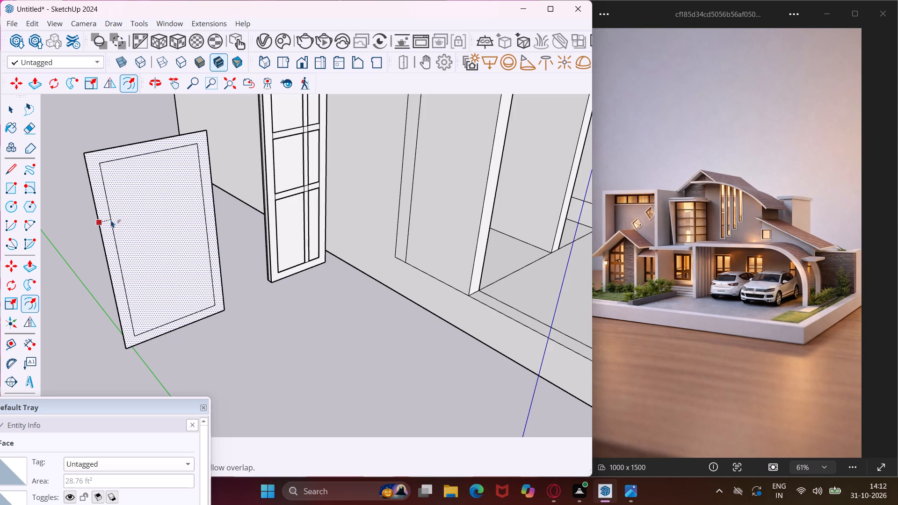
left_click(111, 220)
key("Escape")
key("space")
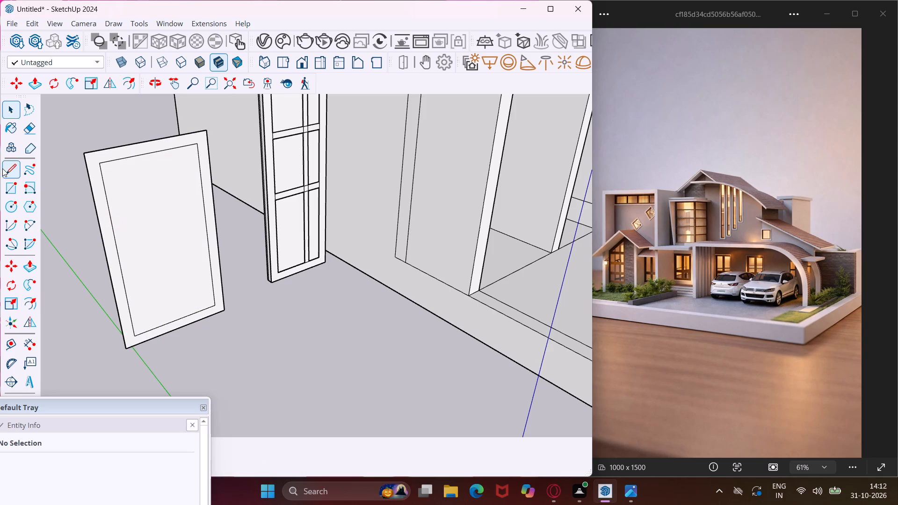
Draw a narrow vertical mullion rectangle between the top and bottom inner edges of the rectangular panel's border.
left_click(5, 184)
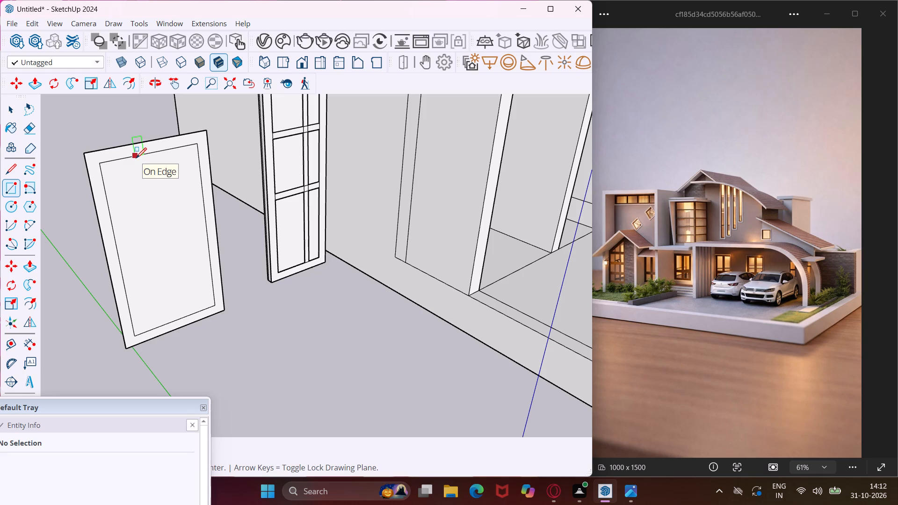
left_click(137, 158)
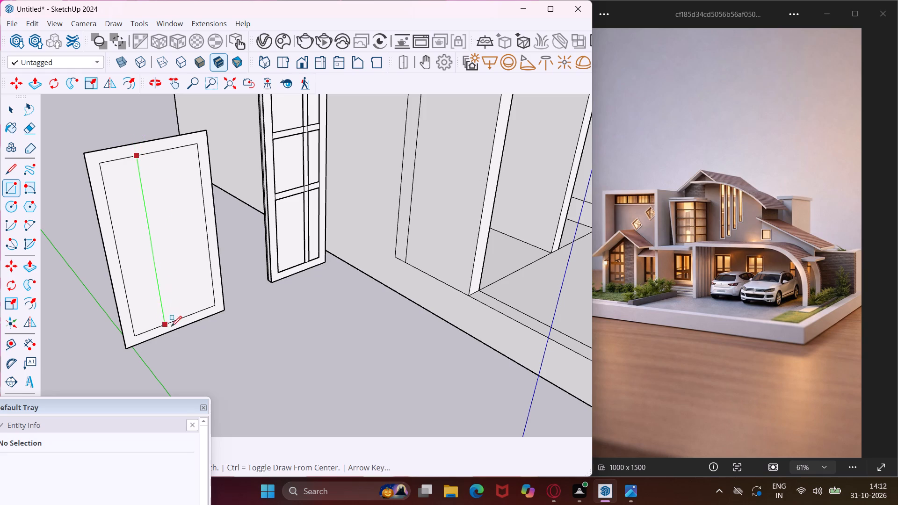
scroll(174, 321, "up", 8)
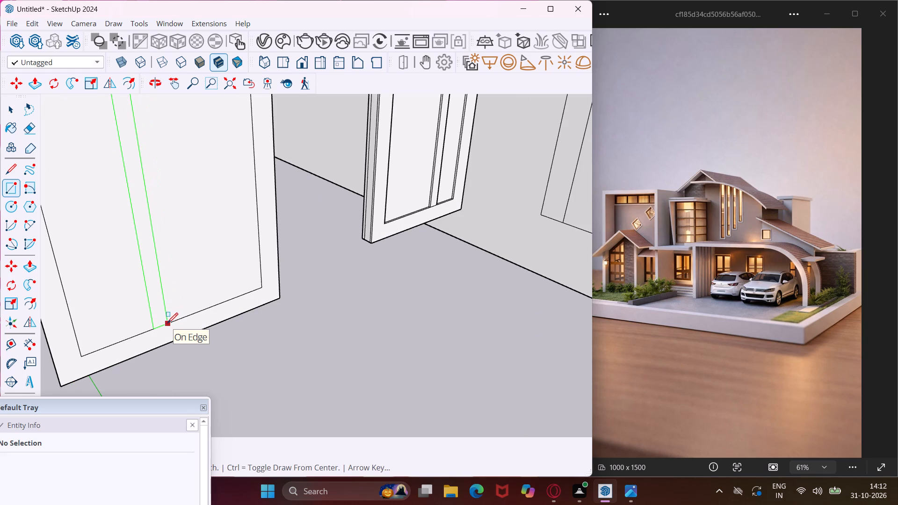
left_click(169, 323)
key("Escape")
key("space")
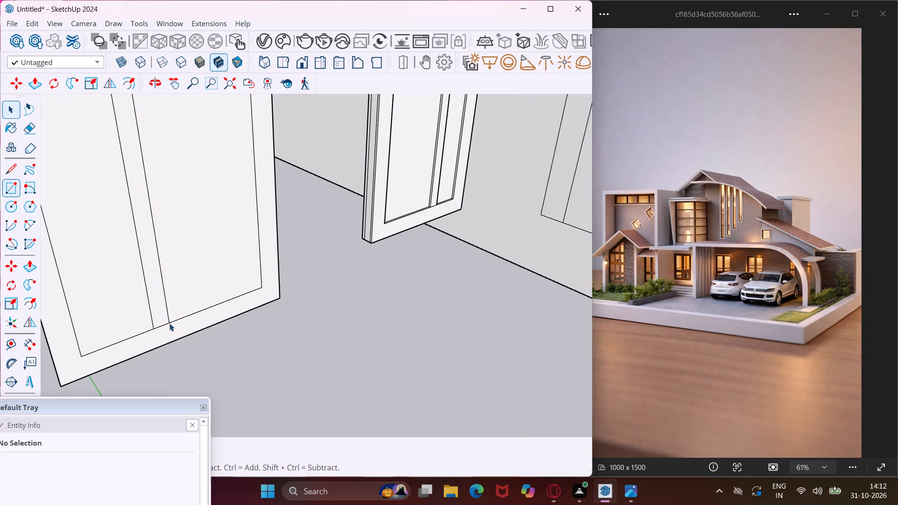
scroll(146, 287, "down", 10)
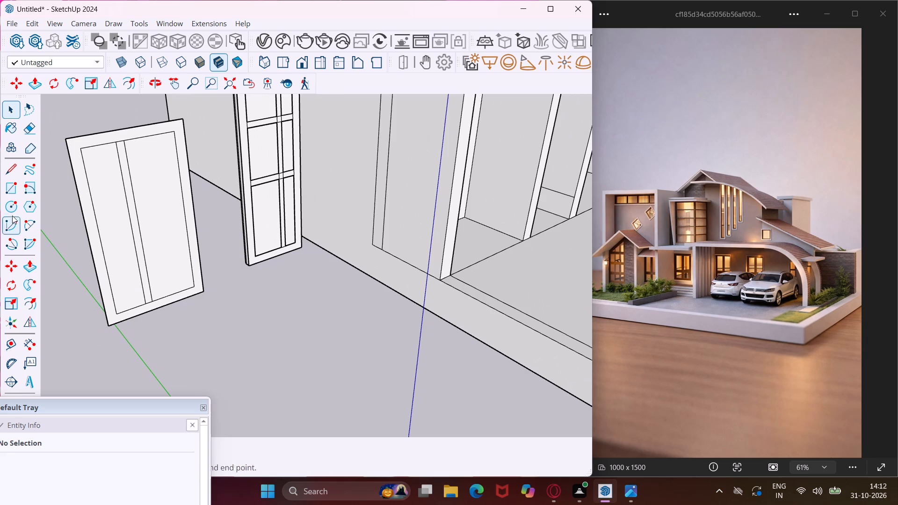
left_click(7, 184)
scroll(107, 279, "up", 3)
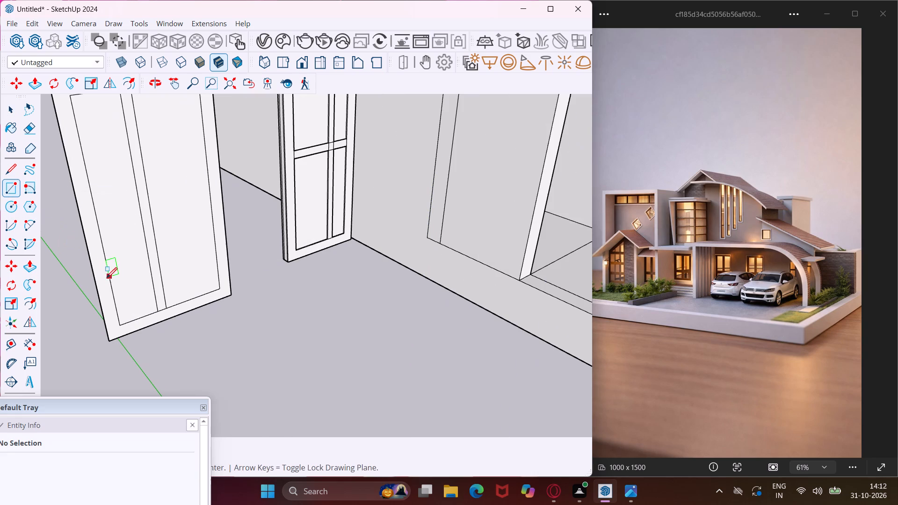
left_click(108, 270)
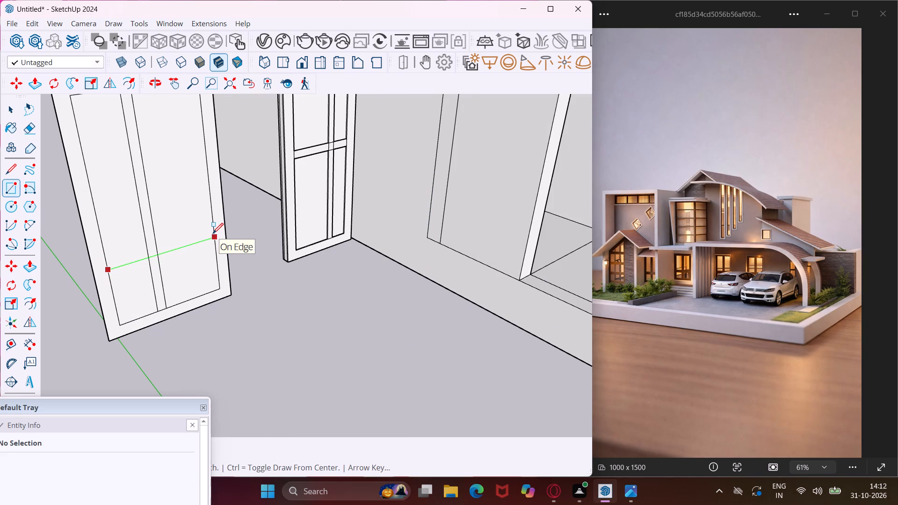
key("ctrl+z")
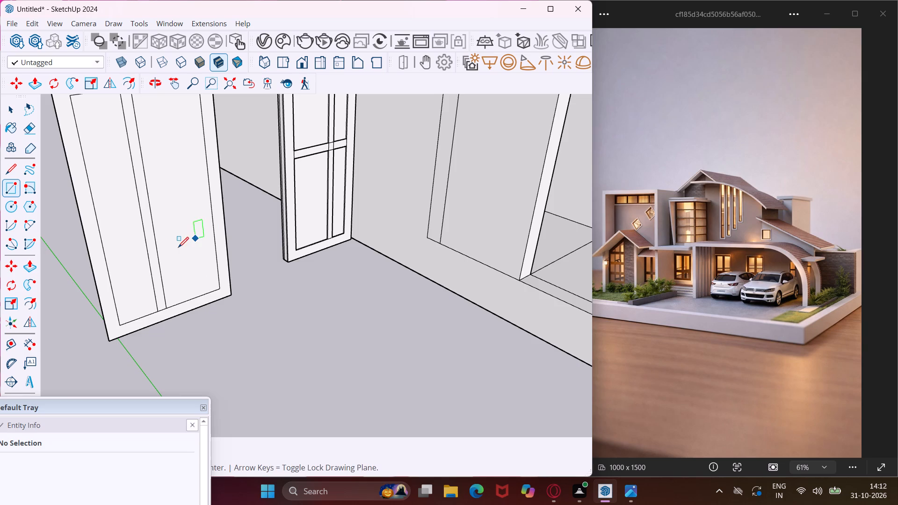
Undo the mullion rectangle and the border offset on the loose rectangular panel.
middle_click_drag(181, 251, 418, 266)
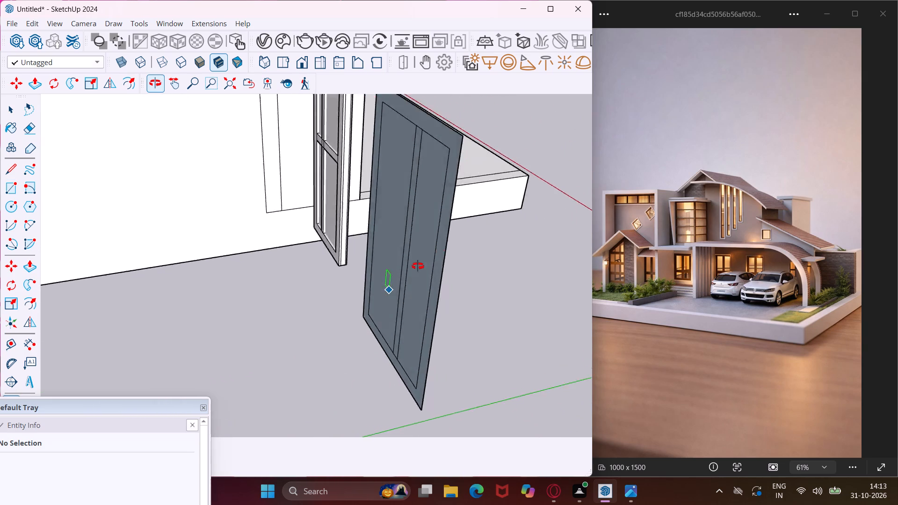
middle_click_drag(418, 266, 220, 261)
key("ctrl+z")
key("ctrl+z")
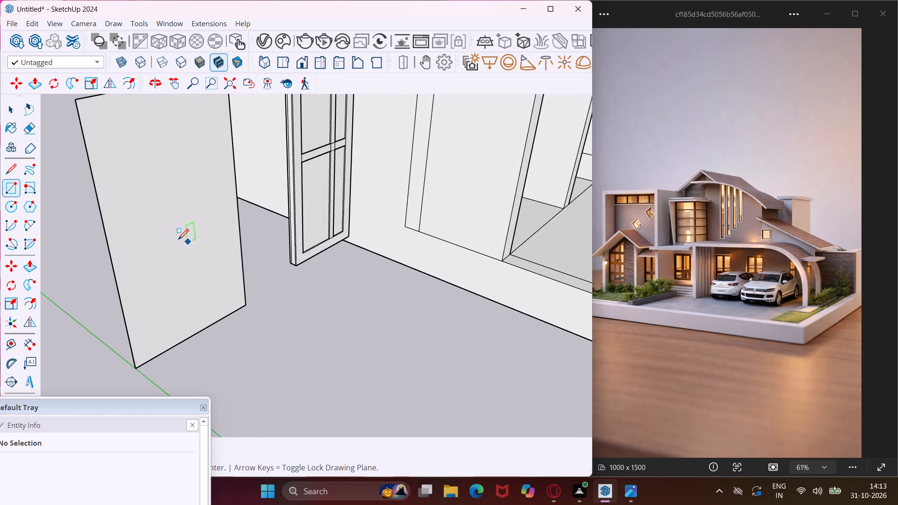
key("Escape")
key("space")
Push/Pull the loose rectangular panel's face outward slightly to give the panel a thin thickness.
left_click(178, 233)
key("p")
left_click(178, 233)
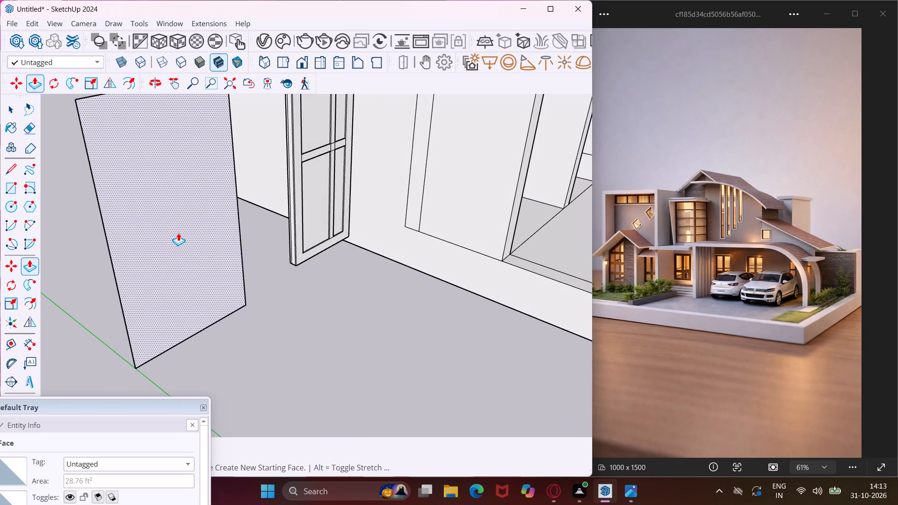
left_click(180, 235)
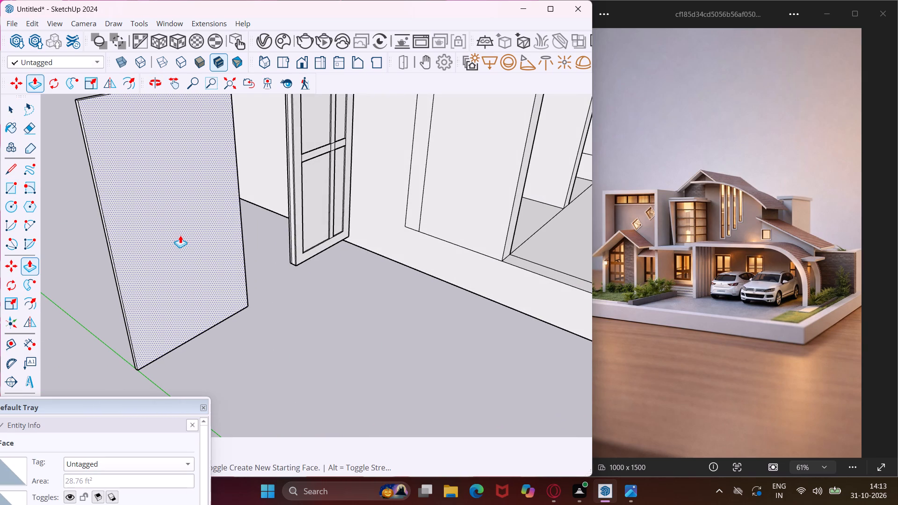
key("Escape")
key("space")
Offset the thickened rectangular panel's front face outline inward to form a narrow frame border.
left_click(180, 235)
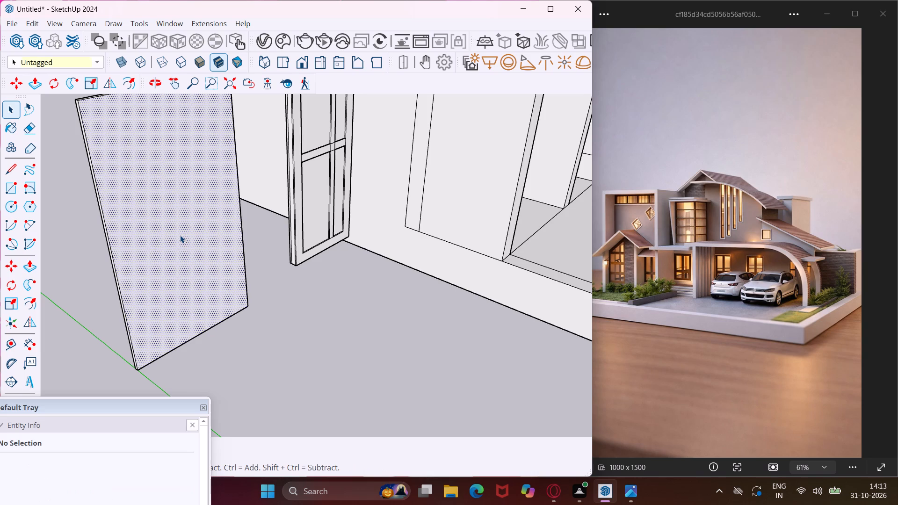
left_click(29, 301)
scroll(118, 275, "up", 3)
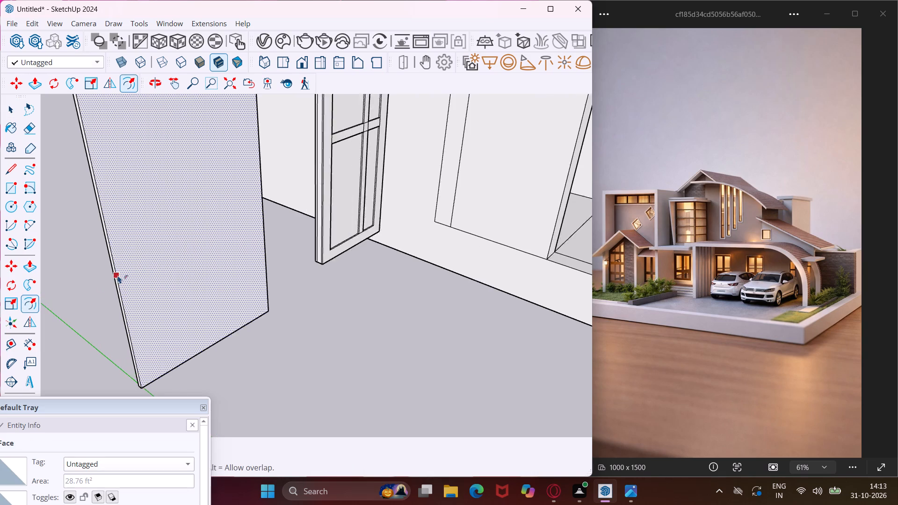
left_click(118, 275)
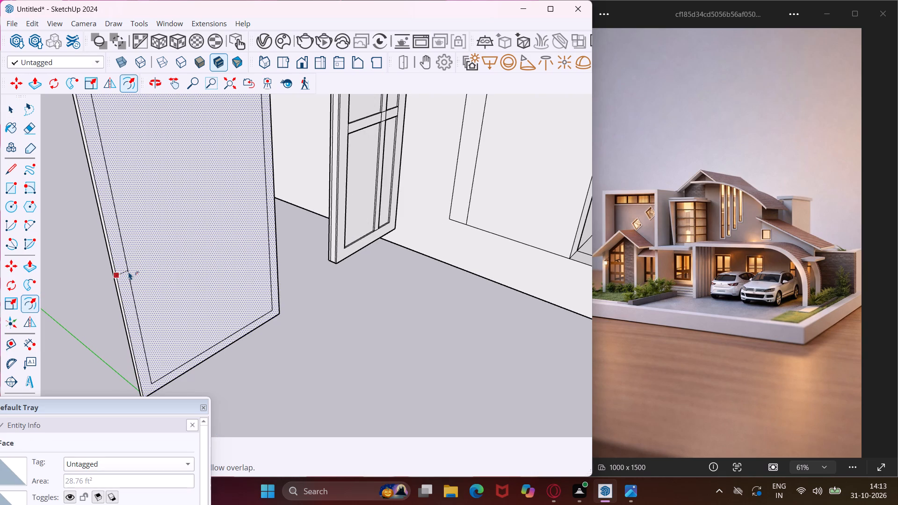
left_click(129, 272)
key("Escape")
key("space")
Draw a narrow vertical mullion rectangle from the top to the bottom inner edge of the rectangular panel's border.
scroll(129, 272, "down", 3)
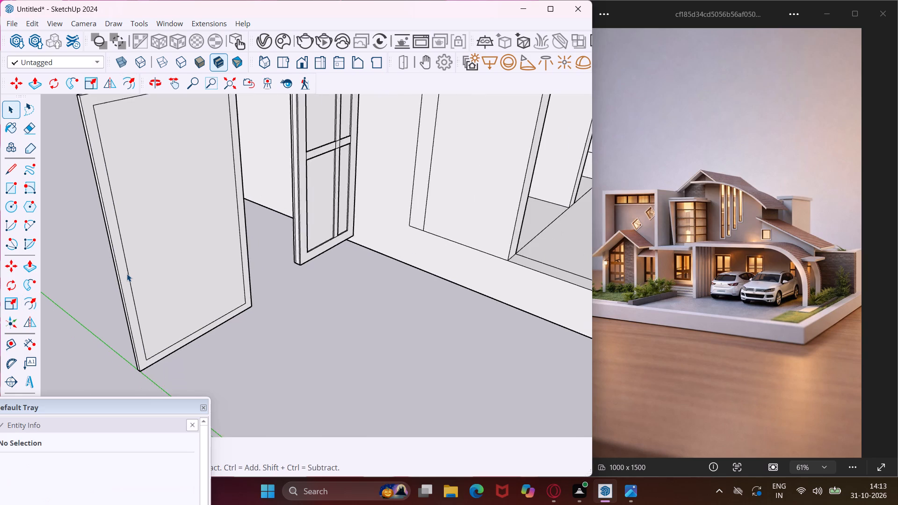
scroll(127, 274, "down", 3)
left_click(12, 195)
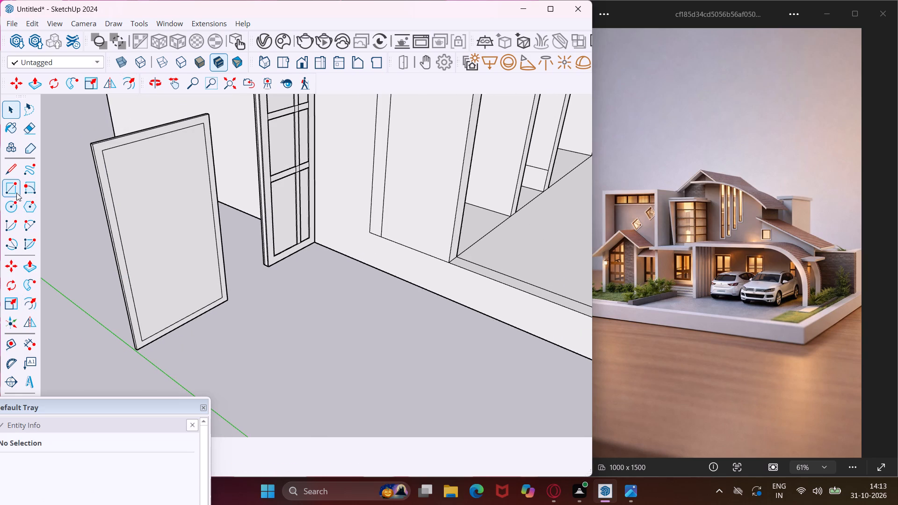
left_click(142, 142)
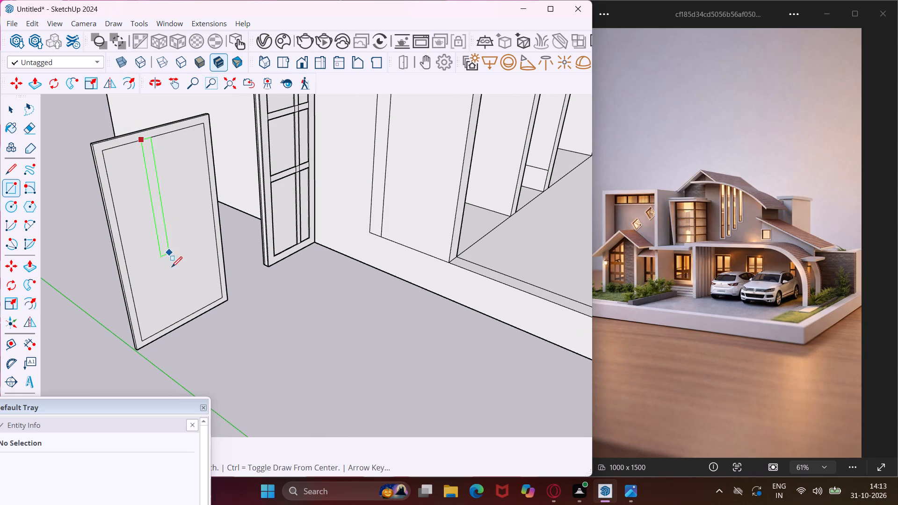
scroll(179, 315, "up", 7)
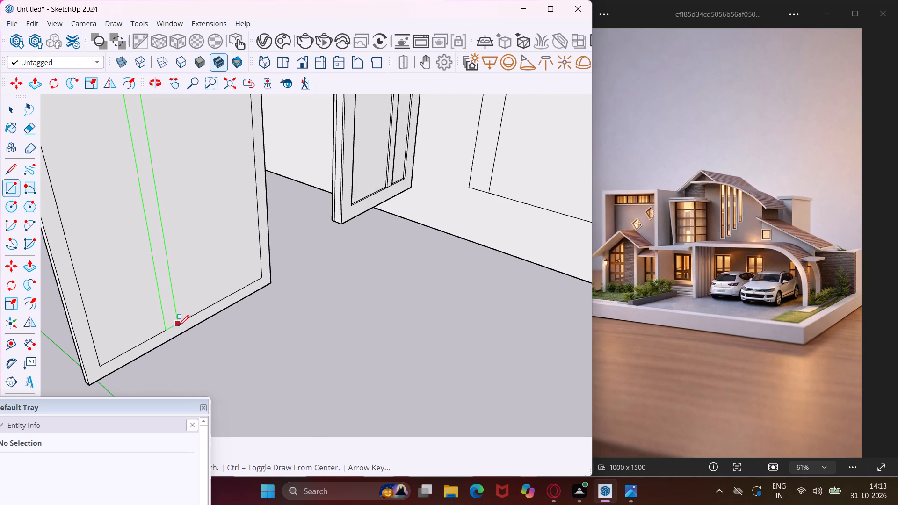
left_click(176, 325)
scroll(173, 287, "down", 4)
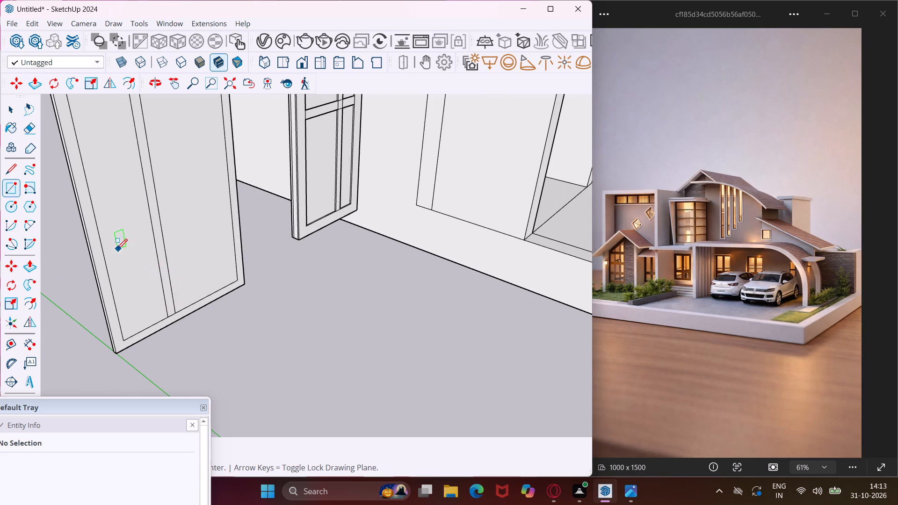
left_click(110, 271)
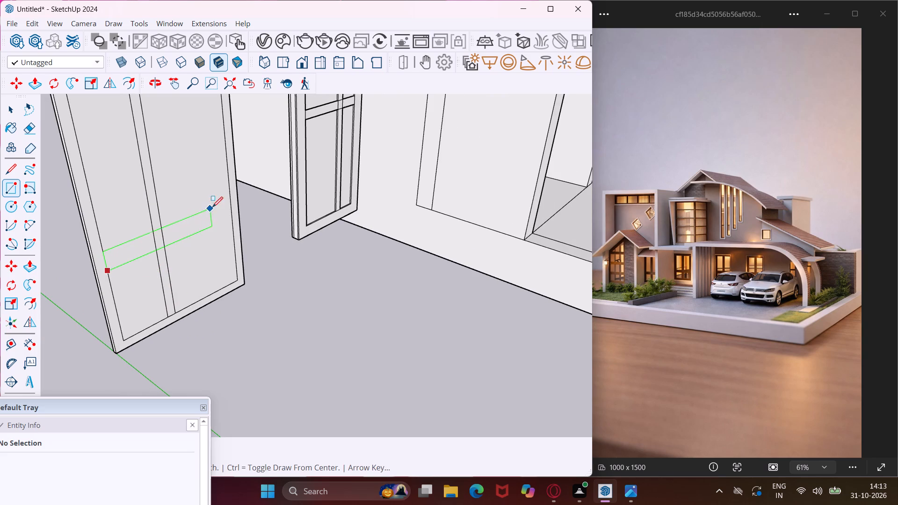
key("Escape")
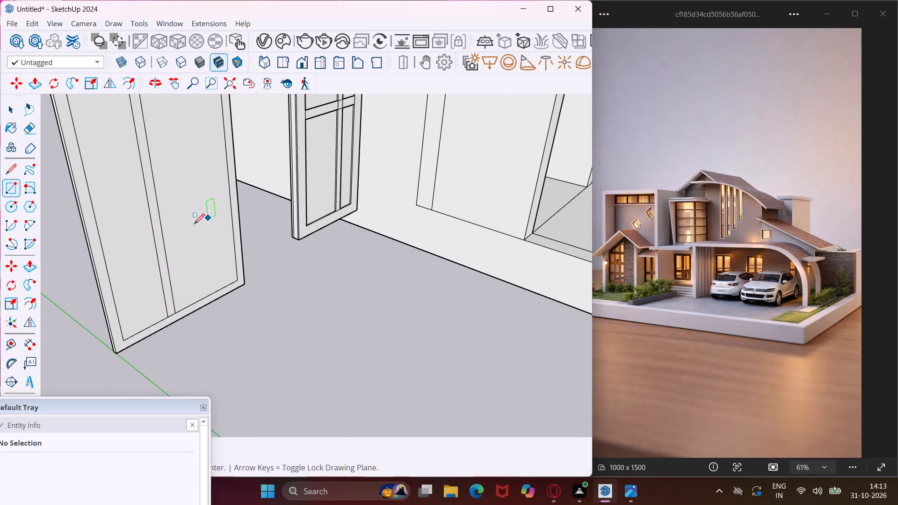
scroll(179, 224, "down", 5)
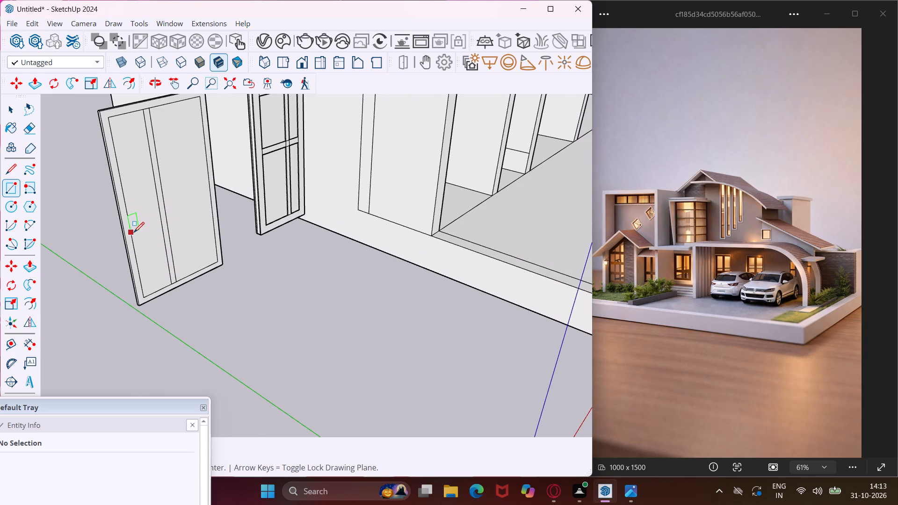
Draw a narrow horizontal crossbar rectangle across the lower part of the rectangular panel, between the border's inner side edges.
left_click(134, 232)
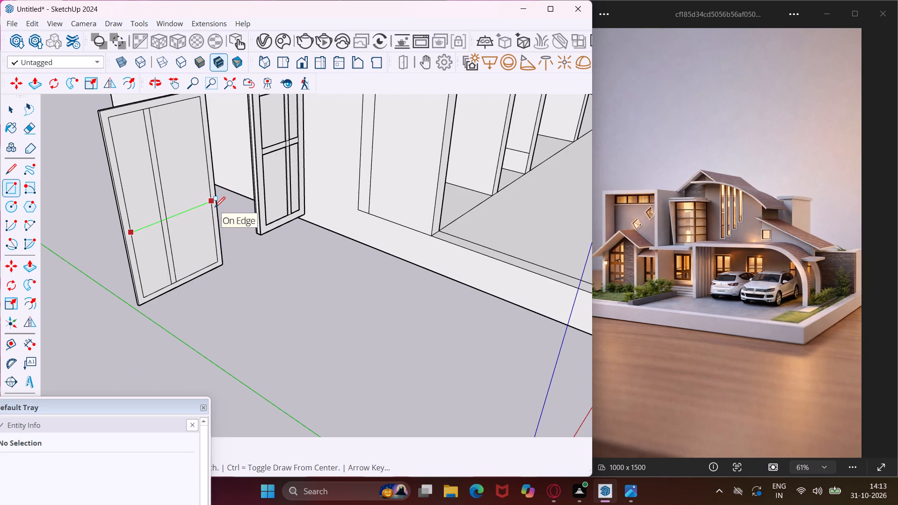
scroll(214, 207, "up", 9)
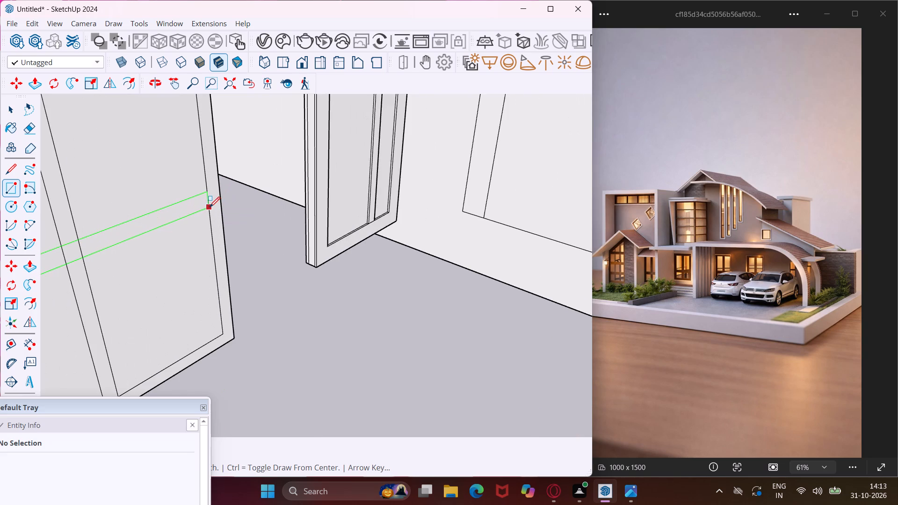
left_click(209, 206)
key("Escape")
key("space")
scroll(196, 206, "down", 13)
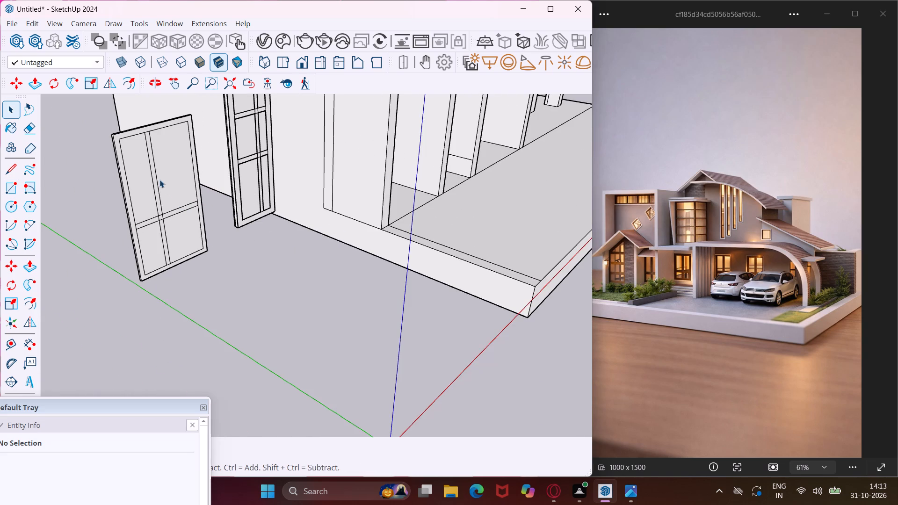
Push/Pull the rectangular panel's frame border outward slightly so it stands proud of the panel face.
scroll(121, 137, "up", 14)
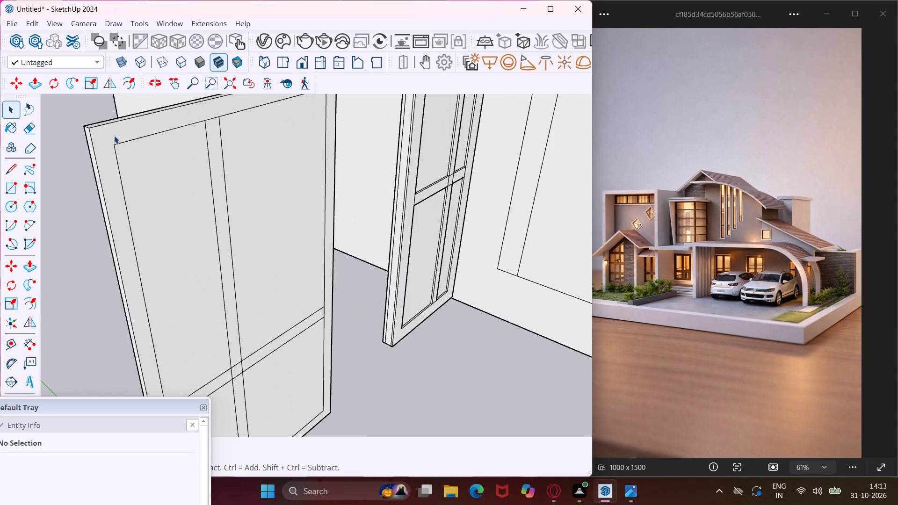
left_click(114, 136)
key("p")
left_click(114, 136)
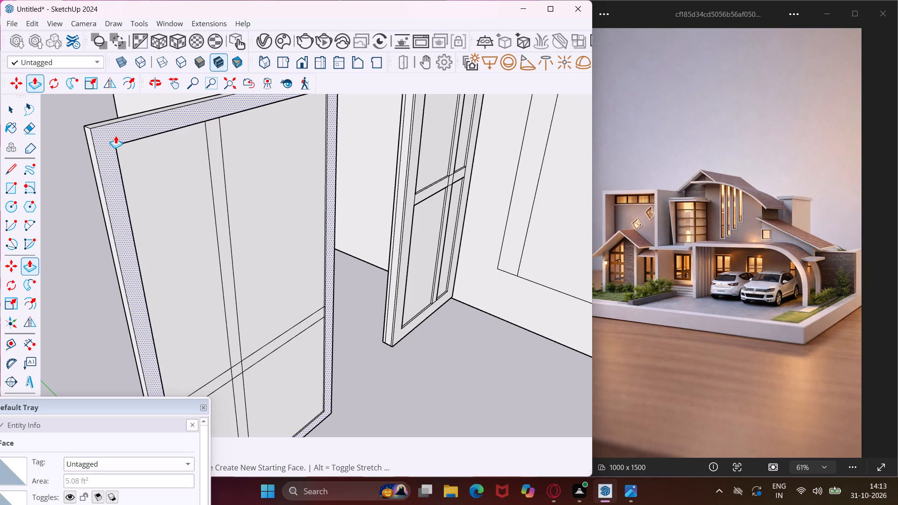
left_click(116, 136)
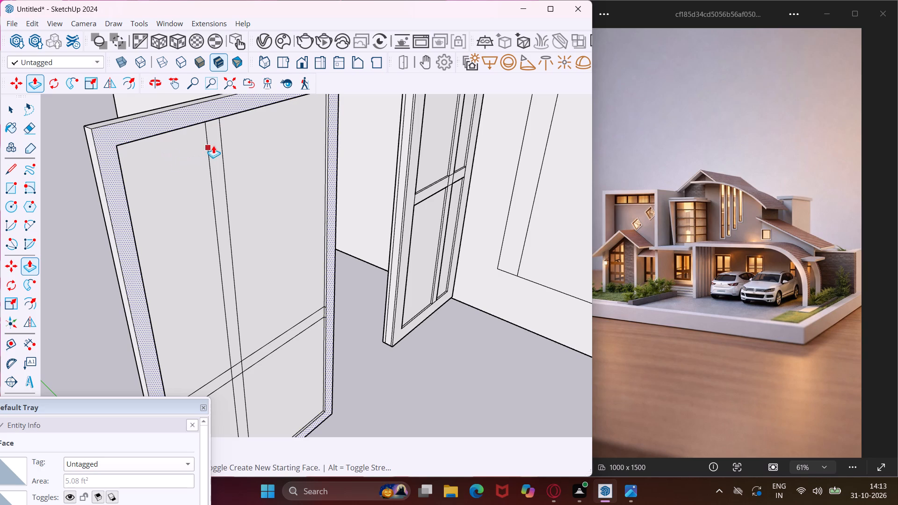
key("Escape")
Push/Pull the rectangular panel's mullion, crossbar and crossing faces outward by the same amount as the border.
double_click(215, 149)
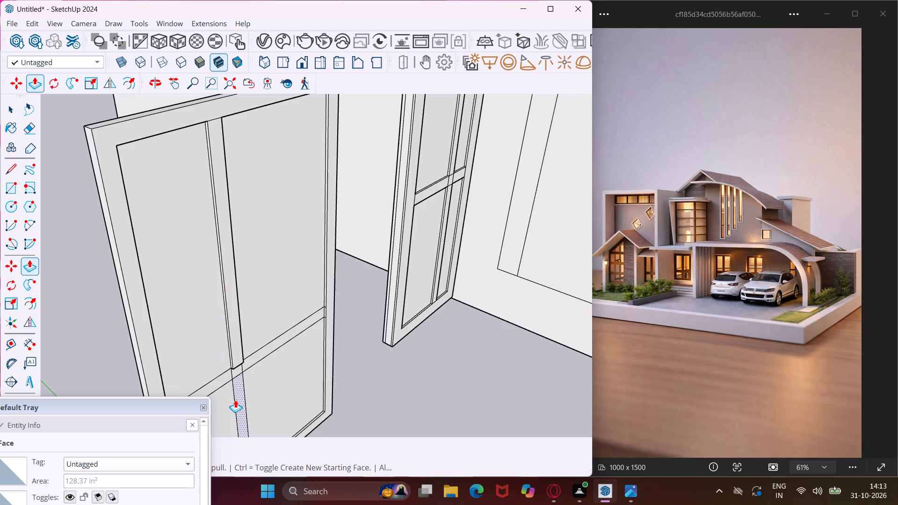
scroll(239, 376, "up", 8)
double_click(235, 365)
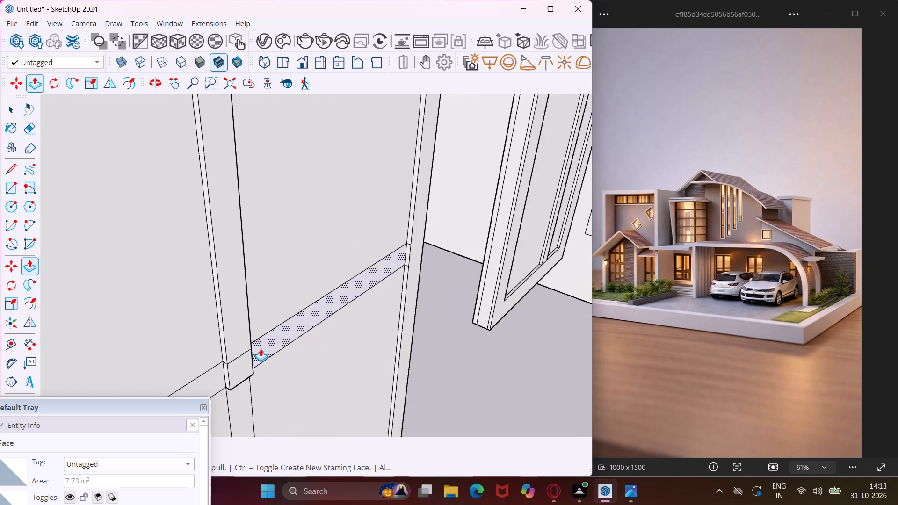
double_click(261, 346)
double_click(244, 398)
double_click(215, 379)
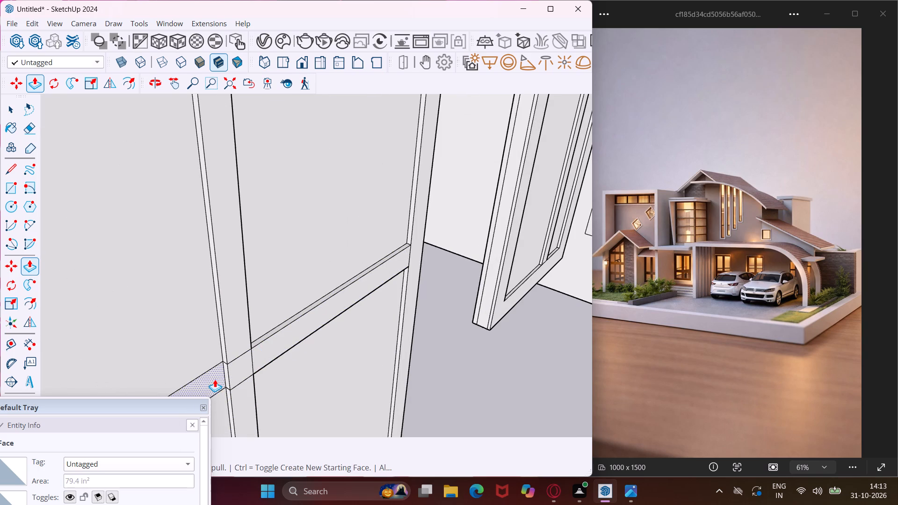
scroll(220, 296, "down", 14)
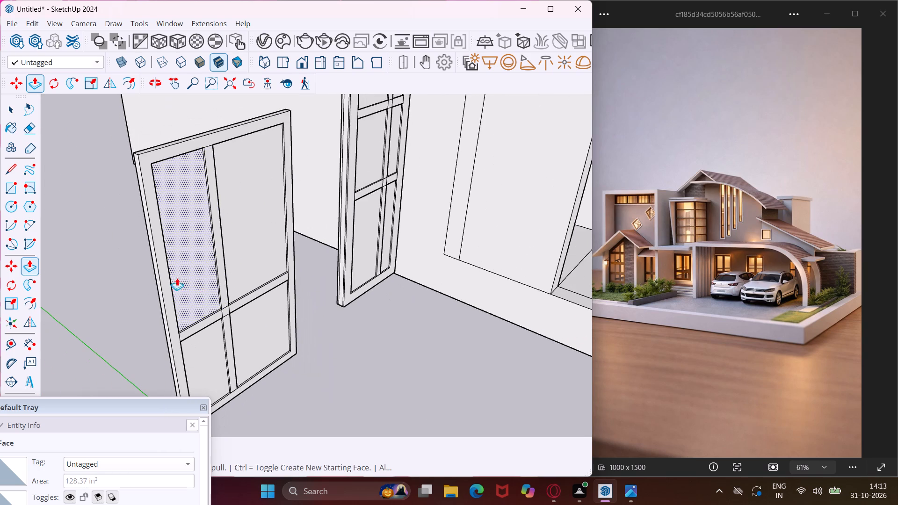
Push/Pull the rectangular panel's frame border outward a little further to deepen the frame.
scroll(144, 137, "up", 5)
scroll(135, 164, "down", 4)
scroll(131, 216, "up", 3)
left_click(131, 216)
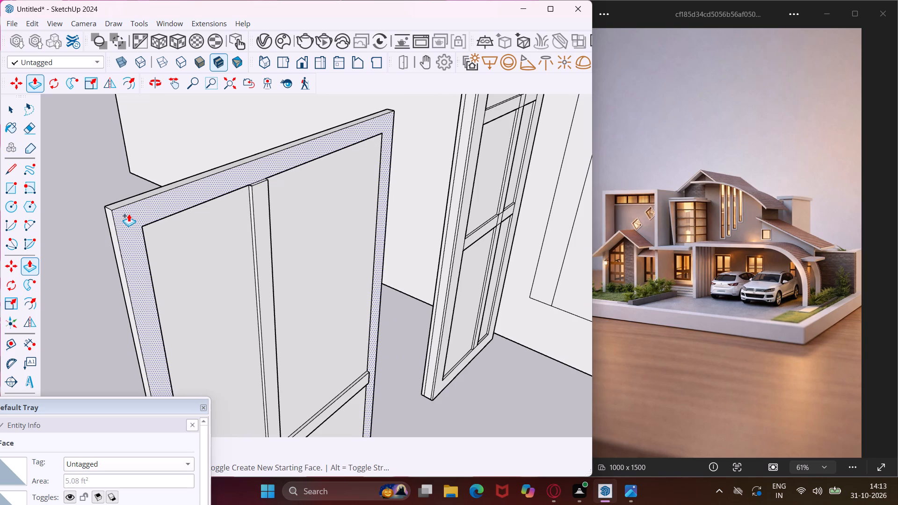
left_click(117, 205)
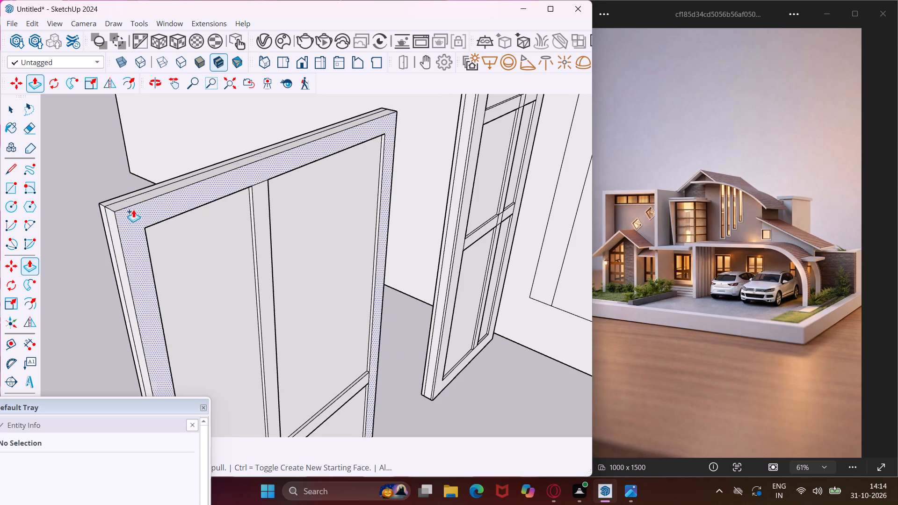
Repeat the same extra Push/Pull on the rectangular panel's mullion and crossbar faces to match the deepened border.
double_click(256, 205)
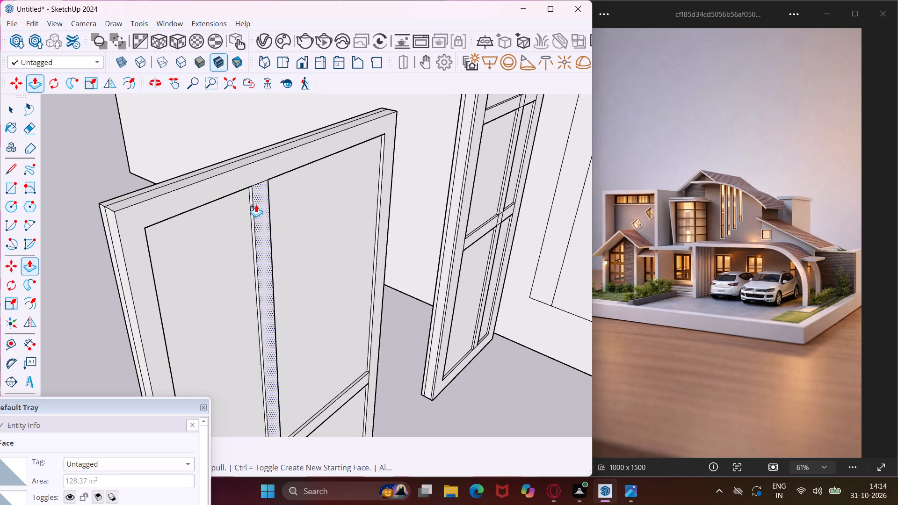
scroll(241, 168, "down", 9)
scroll(242, 336, "up", 6)
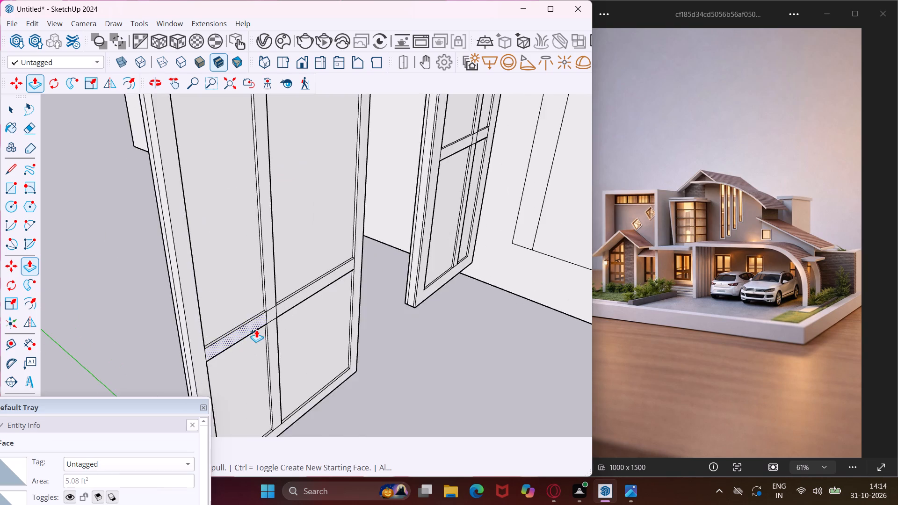
scroll(256, 330, "up", 9)
double_click(266, 315)
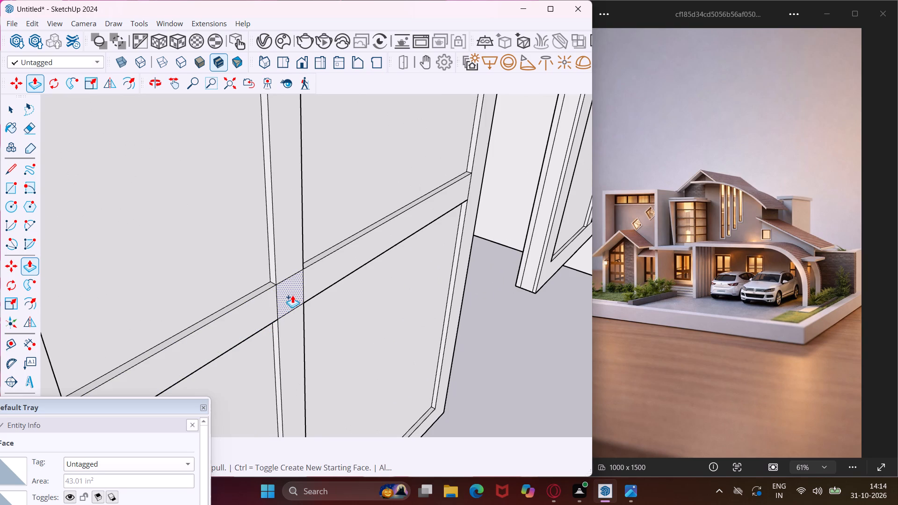
double_click(292, 295)
double_click(310, 282)
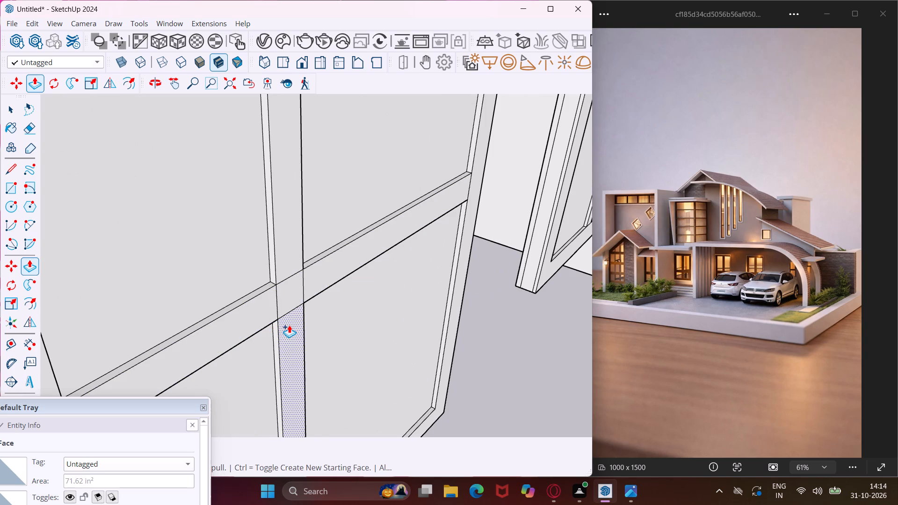
double_click(289, 326)
scroll(273, 260, "down", 13)
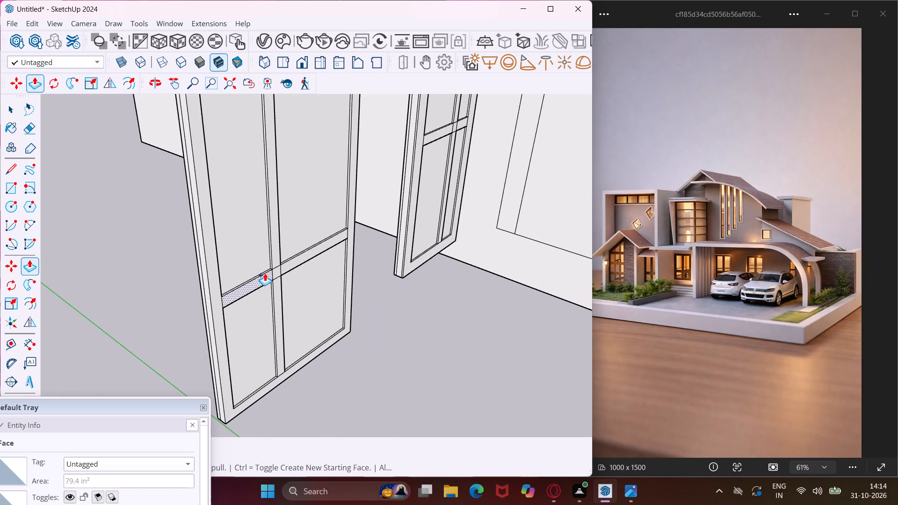
key("Escape")
key("space")
Select the face of the nearer of the two loose diamond-shaped panels.
middle_click_drag(245, 298, 384, 359)
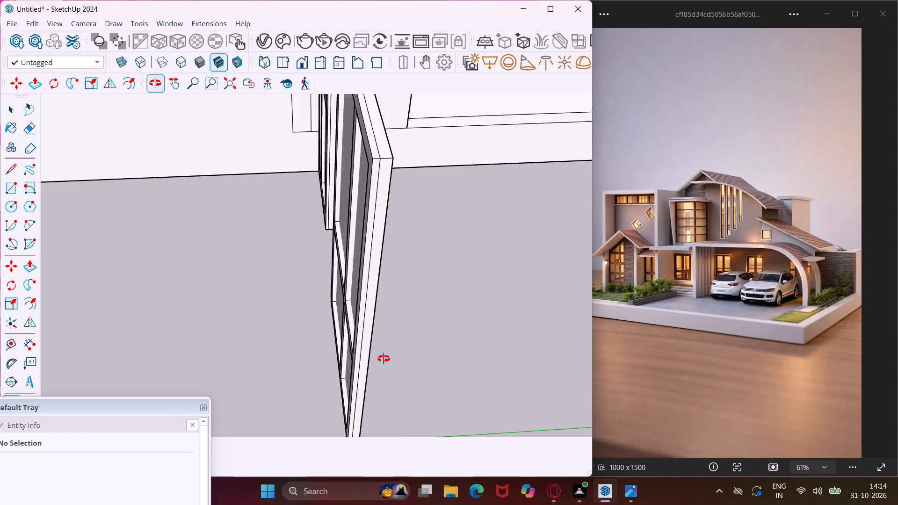
middle_click_drag(384, 359, 214, 365)
scroll(181, 341, "down", 13)
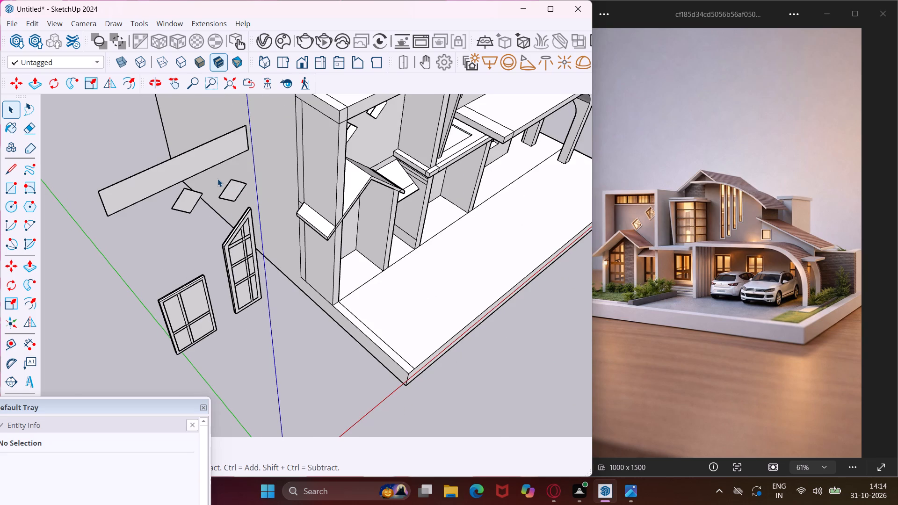
scroll(217, 179, "up", 5)
middle_click_drag(135, 243, 203, 210)
scroll(195, 213, "up", 4)
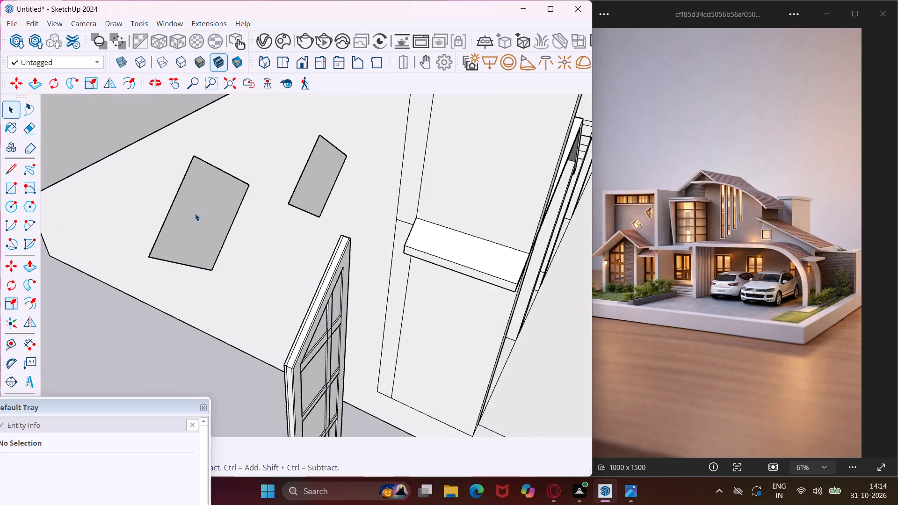
scroll(195, 213, "up", 5)
left_click(195, 213)
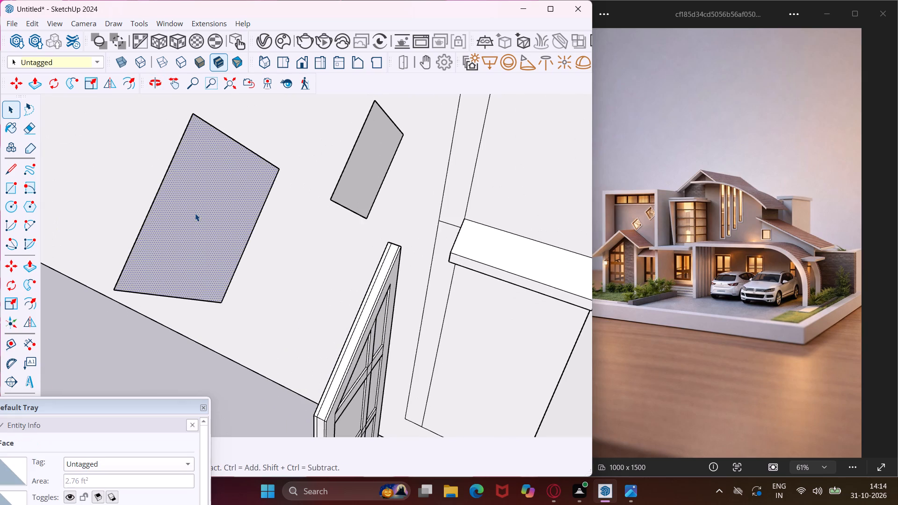